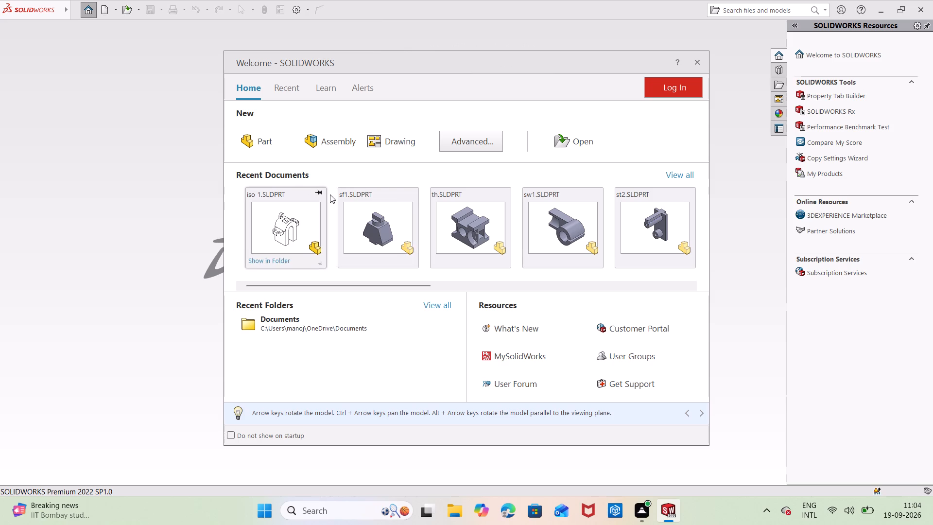
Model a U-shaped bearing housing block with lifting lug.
Create a new part and start a sketch on its Front Plane.
click(259, 141)
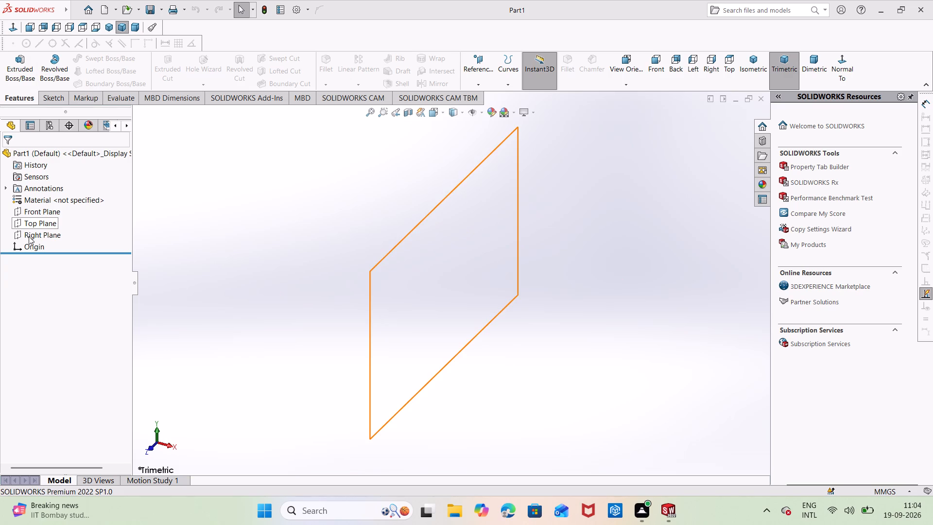
right_click(35, 211)
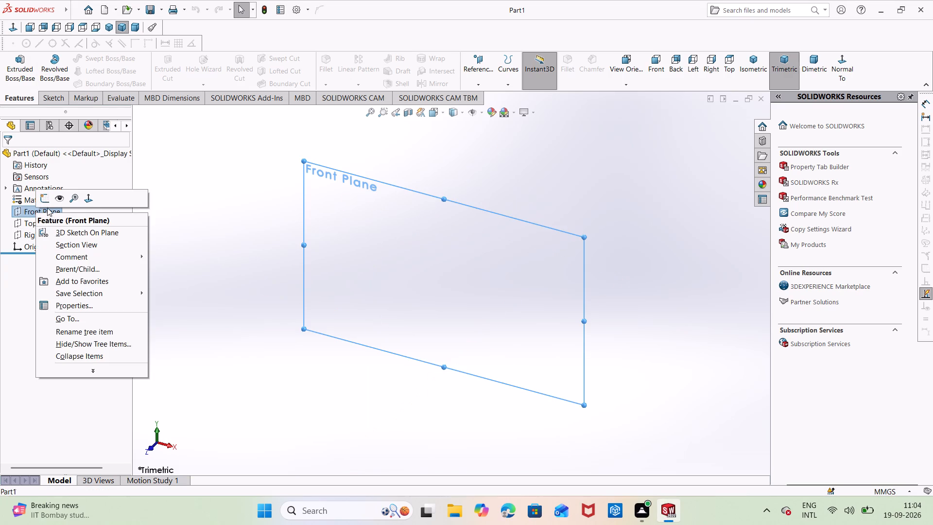
click(41, 197)
click(317, 252)
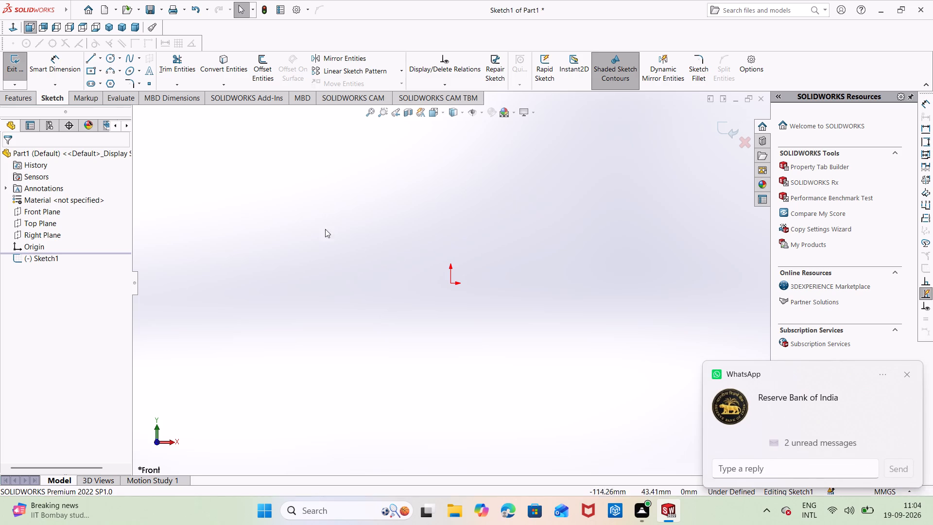
click(907, 372)
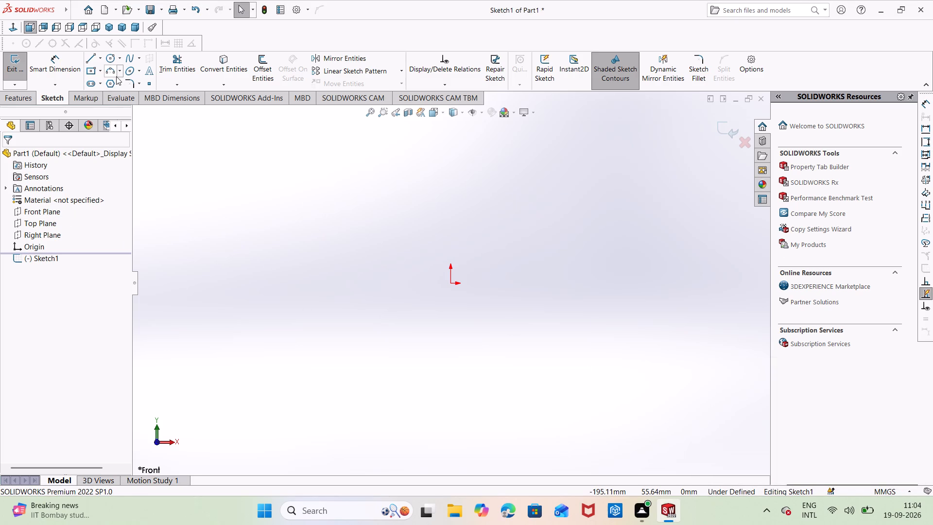
Sketch a centre rectangle about 215 mm wide, centred on the origin.
click(96, 75)
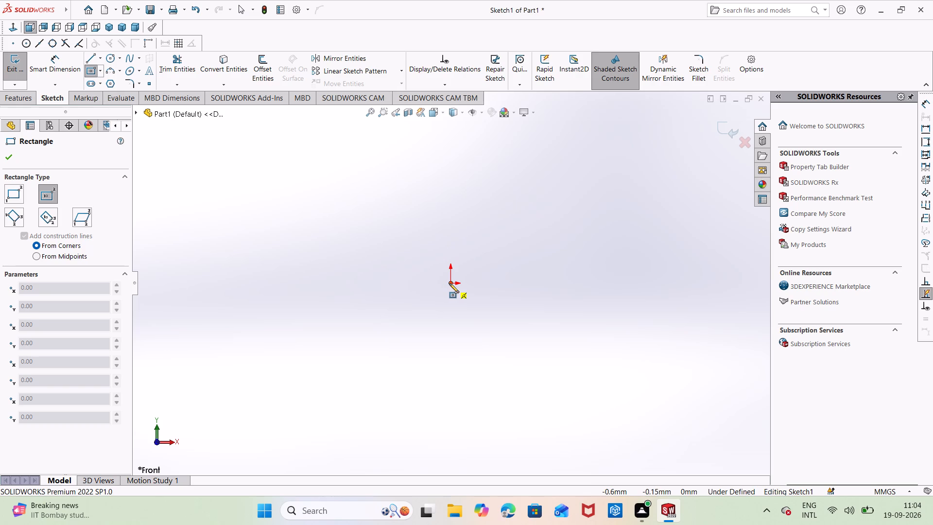
click(452, 283)
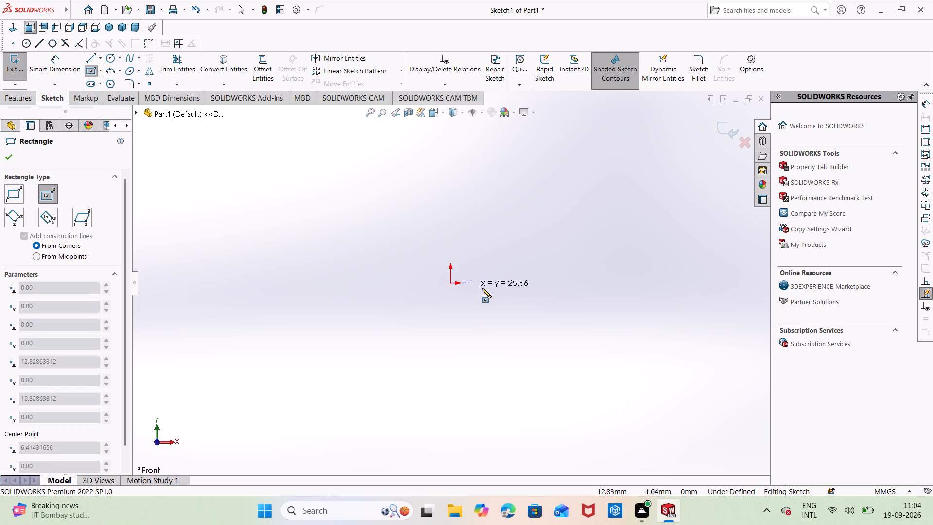
click(625, 364)
key(grave)
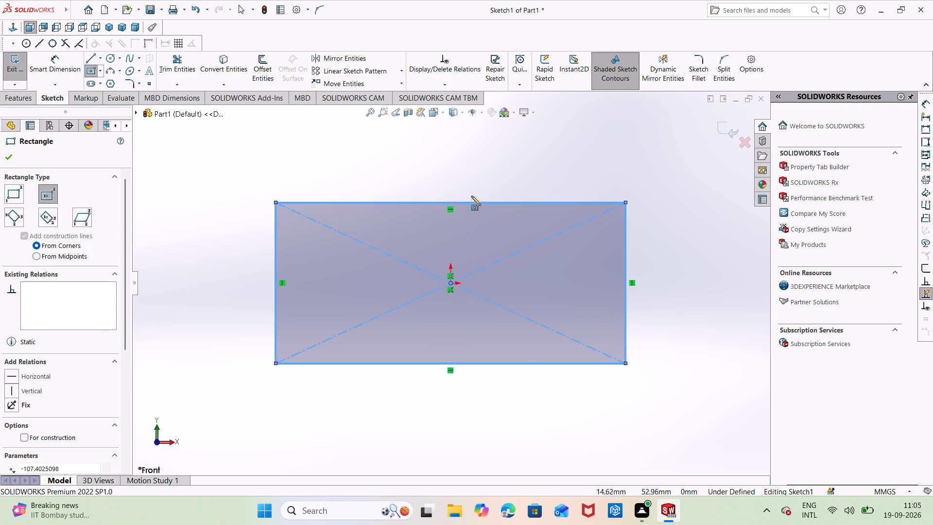
Dimension the rectangle's upper horizontal edge and set its width to 200 mm.
right_drag(486, 185, 526, 134)
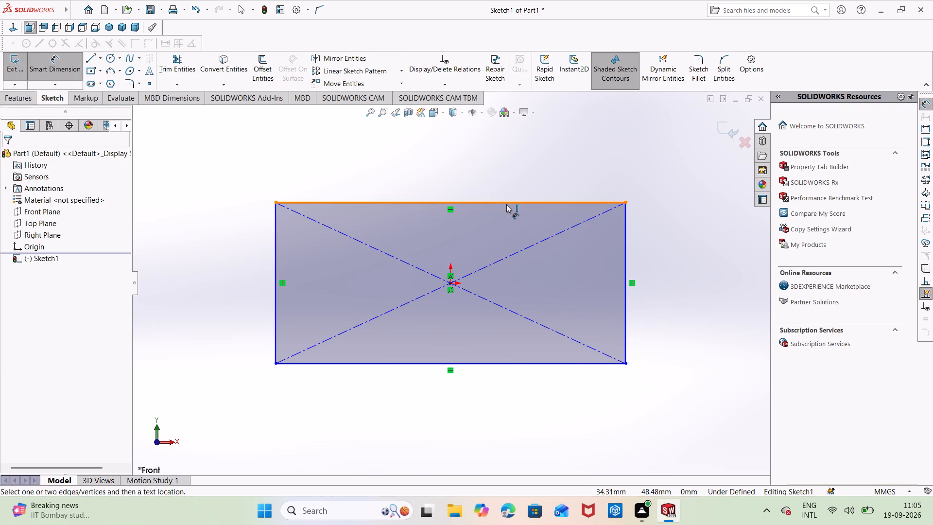
click(508, 201)
click(510, 178)
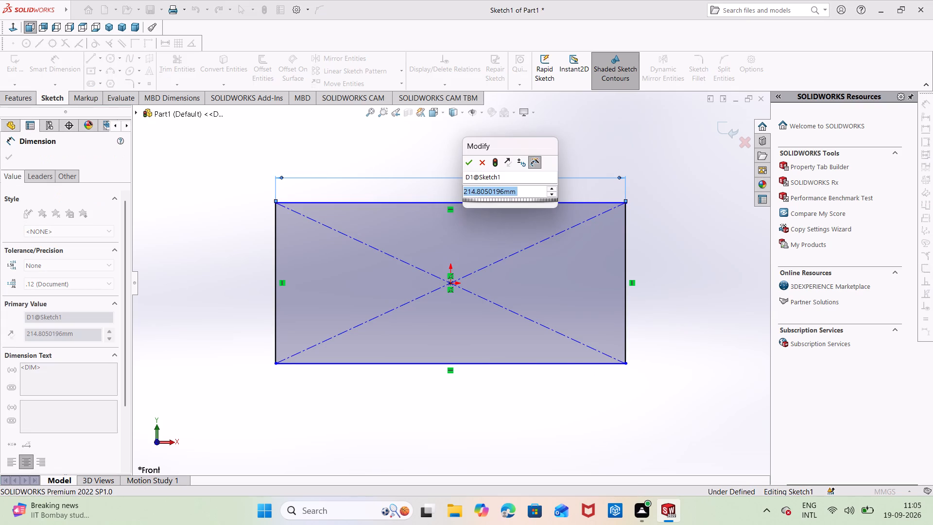
key(BackSpace)
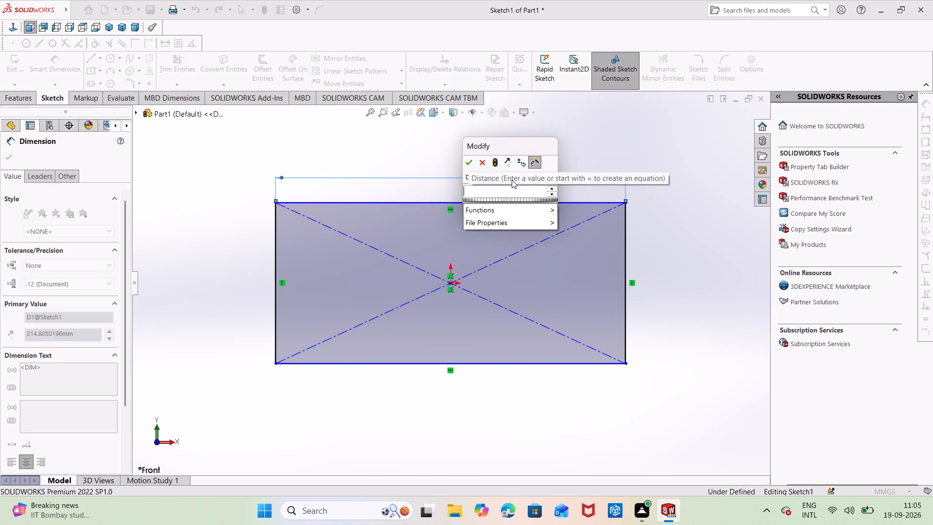
key(2)
text(00)
key(Return)
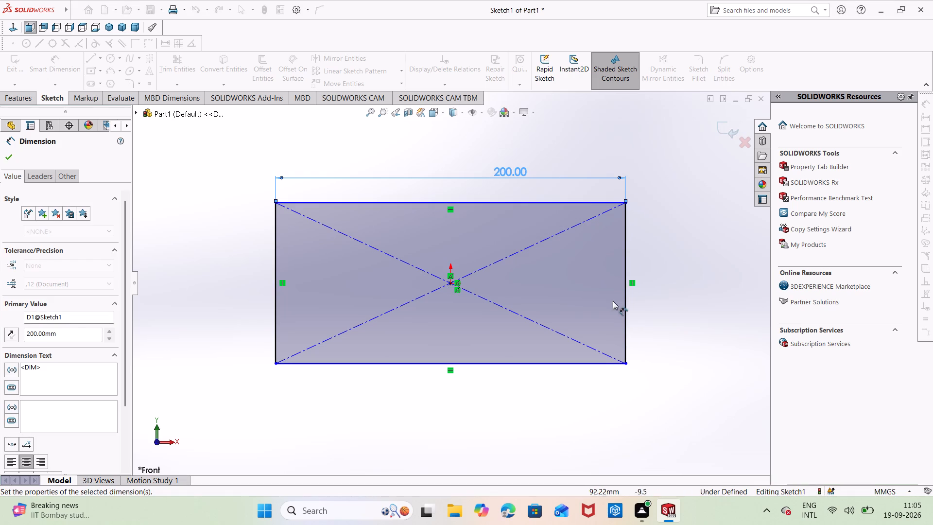
Dimension the rectangle's vertical edge and set its height to 80 mm.
click(625, 290)
click(671, 287)
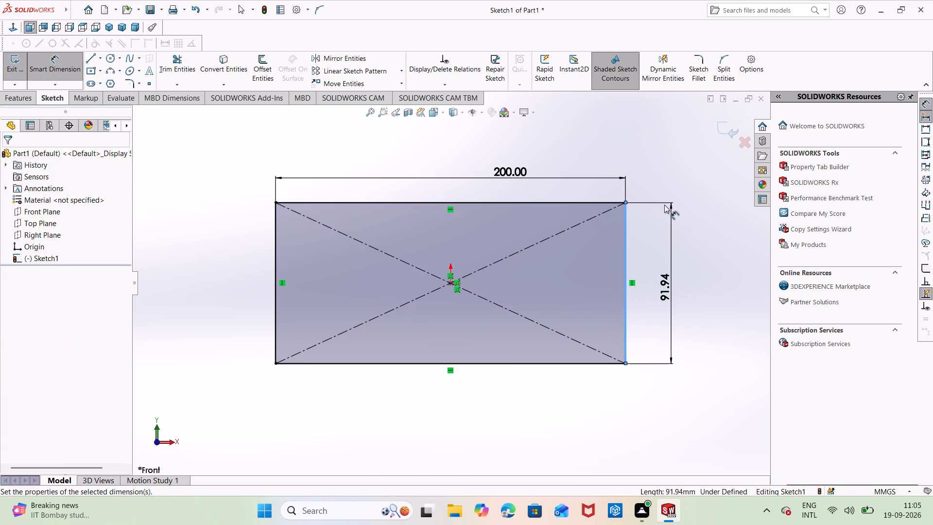
key(BackSpace)
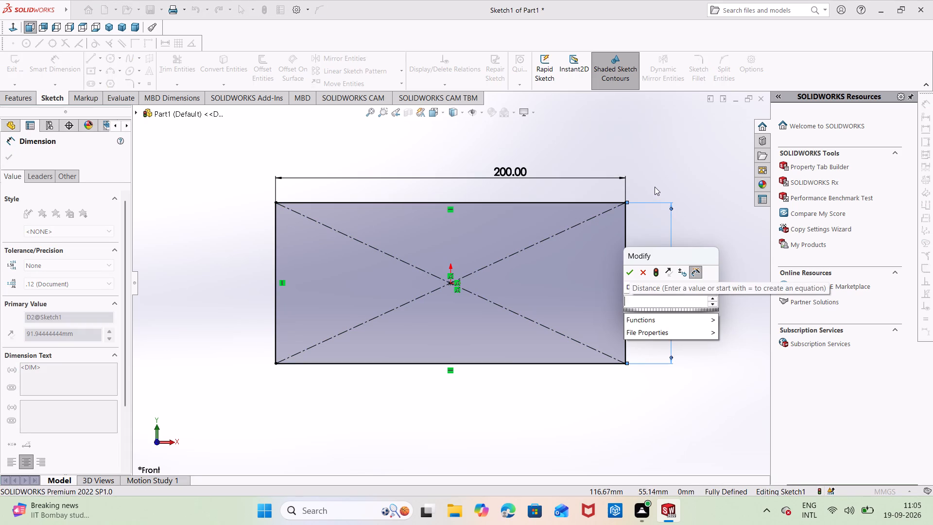
key(2)
key(BackSpace)
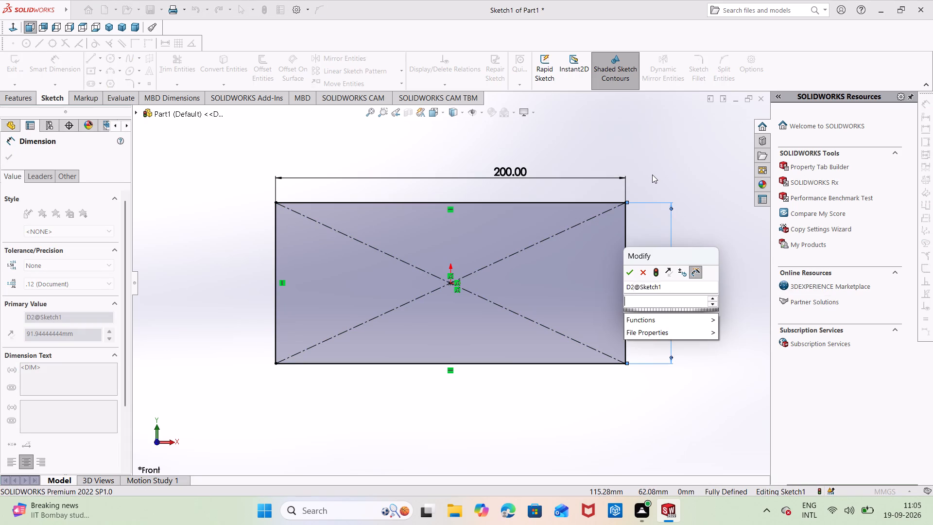
text(80)
key(Return)
click(651, 173)
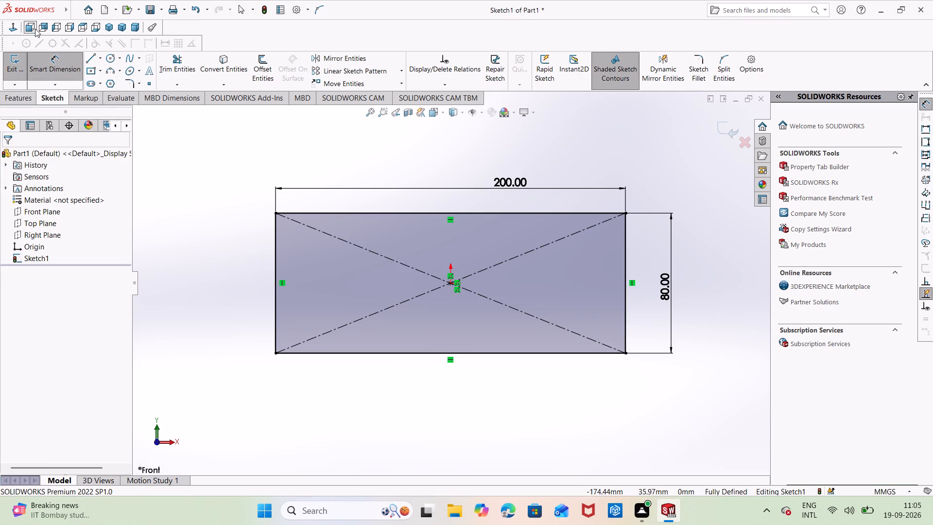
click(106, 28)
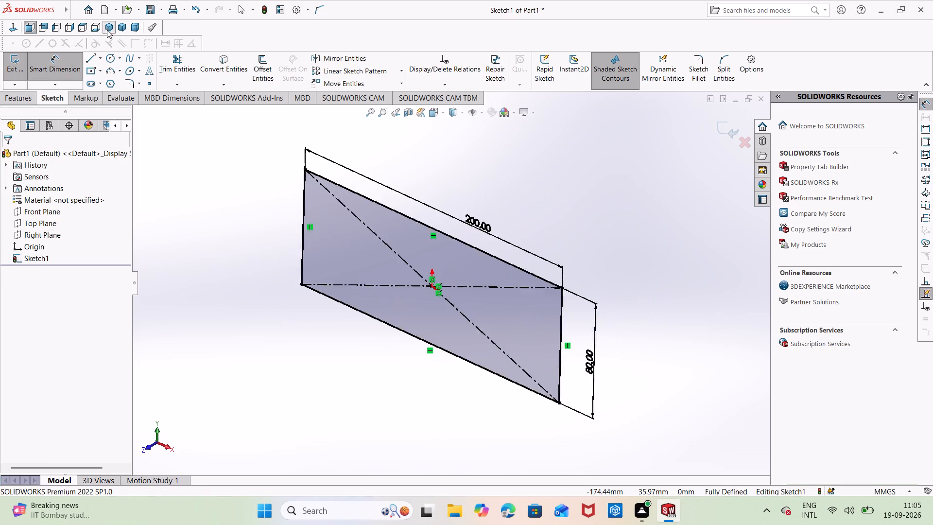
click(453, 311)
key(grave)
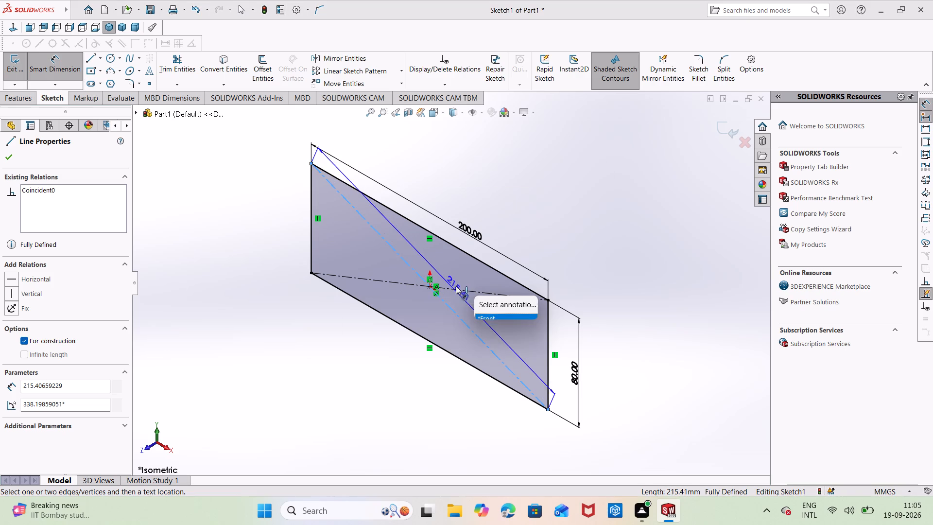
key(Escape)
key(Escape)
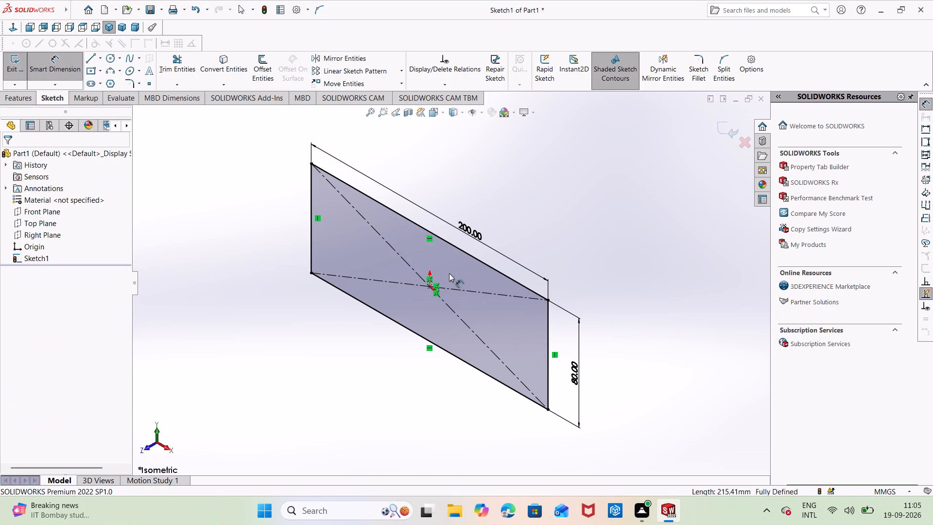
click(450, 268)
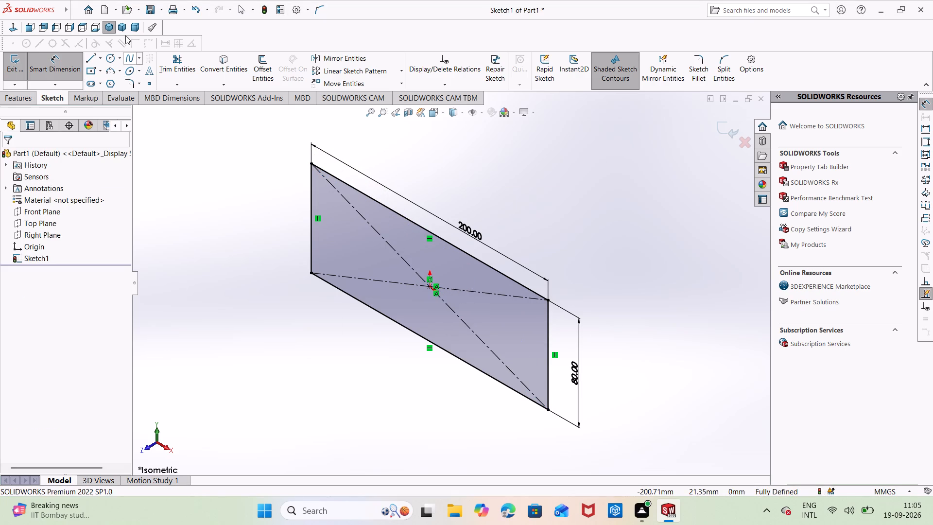
Extrude the rectangle as a boss with a blind depth of 25 mm in one direction.
click(124, 29)
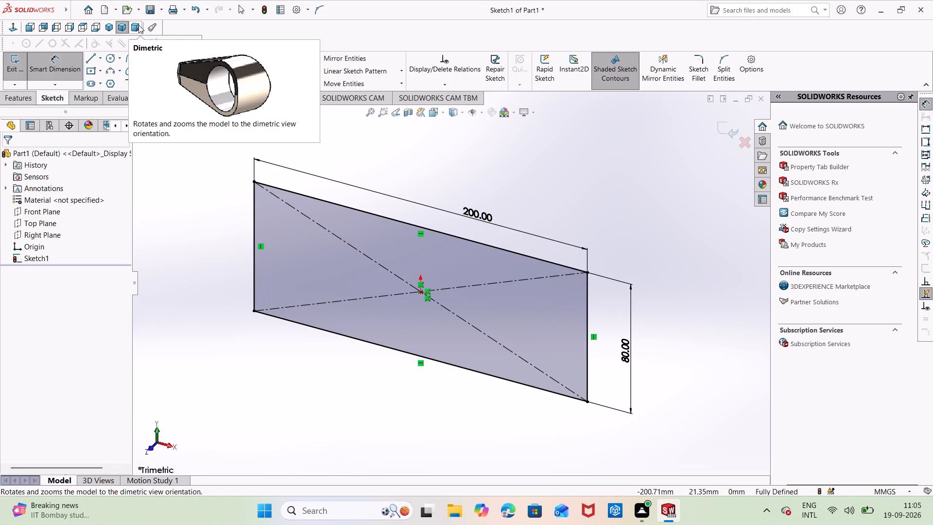
click(138, 25)
click(242, 171)
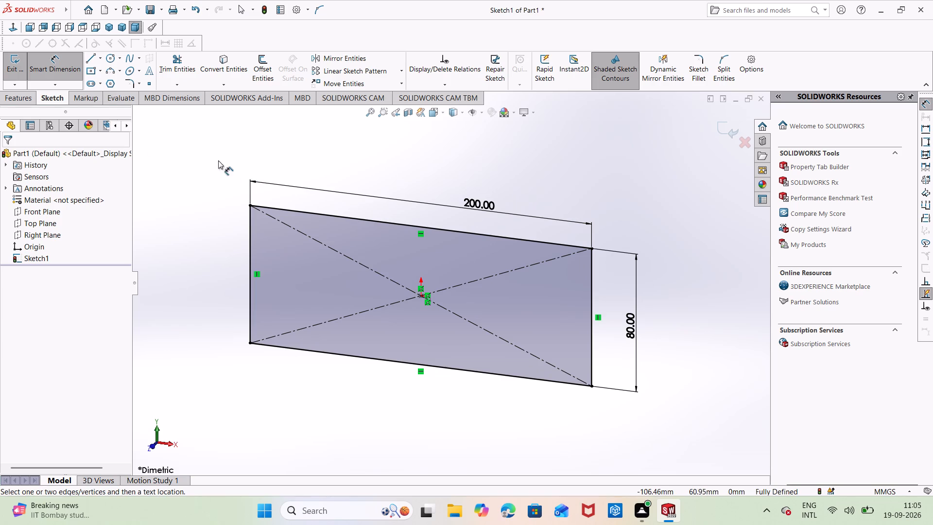
click(15, 101)
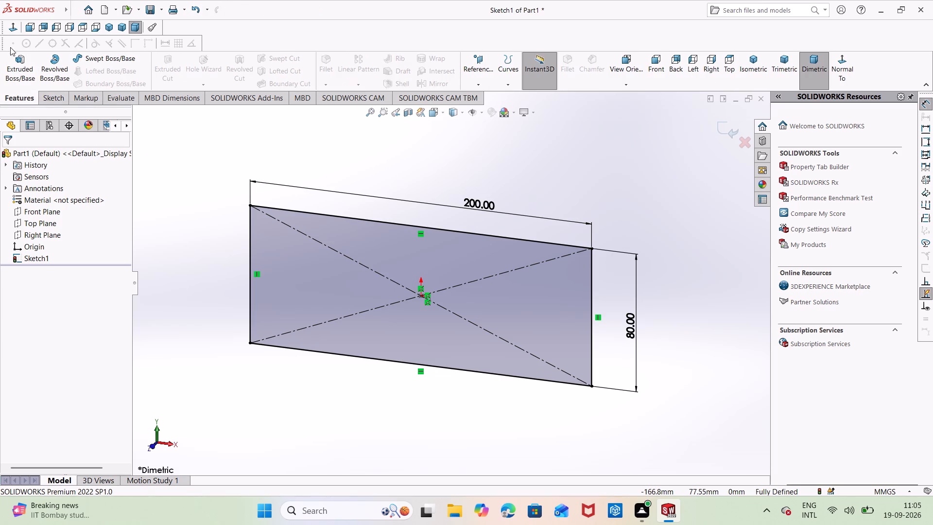
click(21, 70)
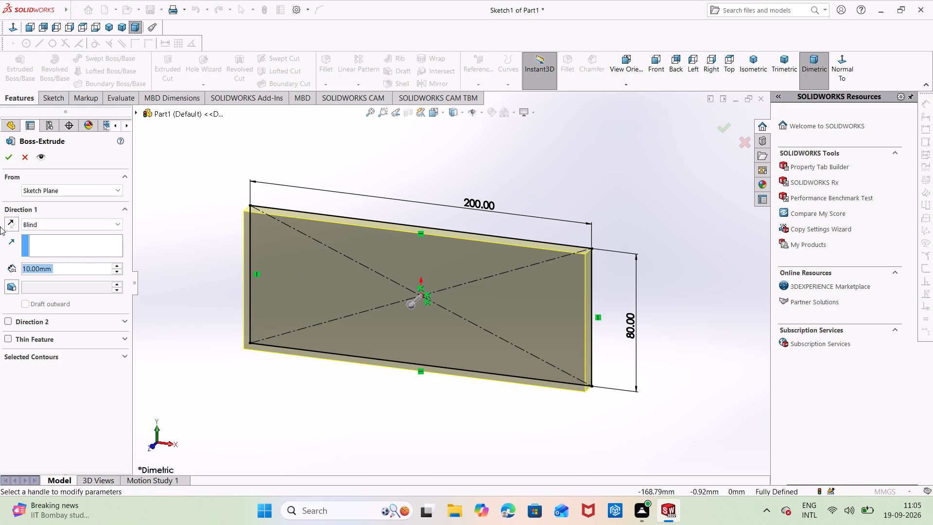
key(BackSpace)
key(2)
key(5)
key(Return)
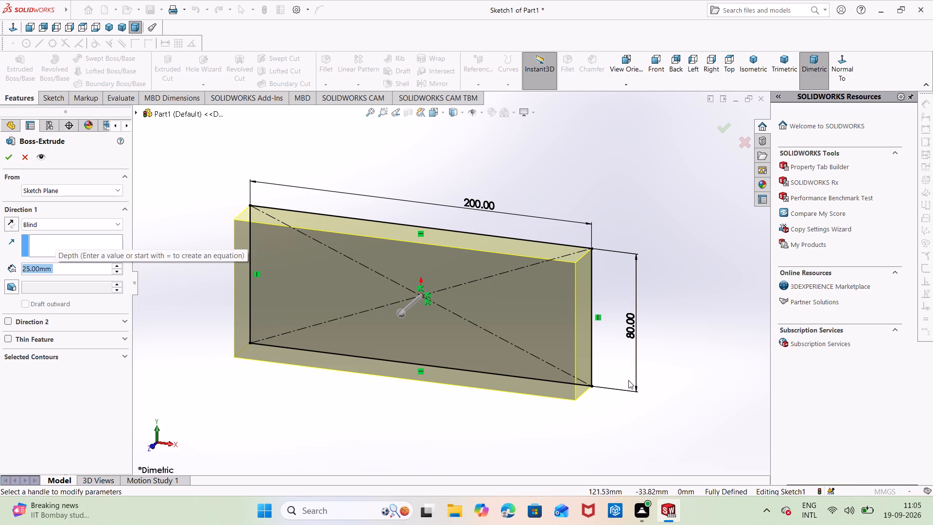
right_click(710, 357)
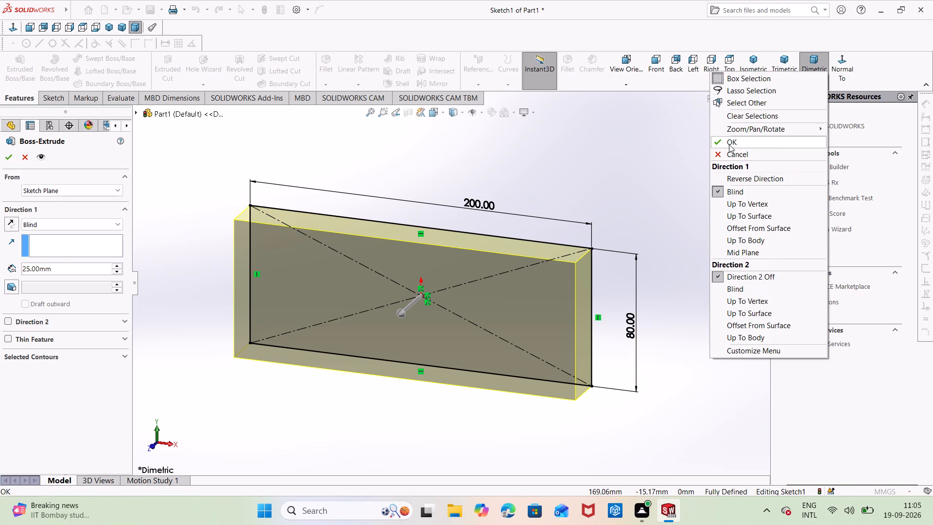
click(729, 143)
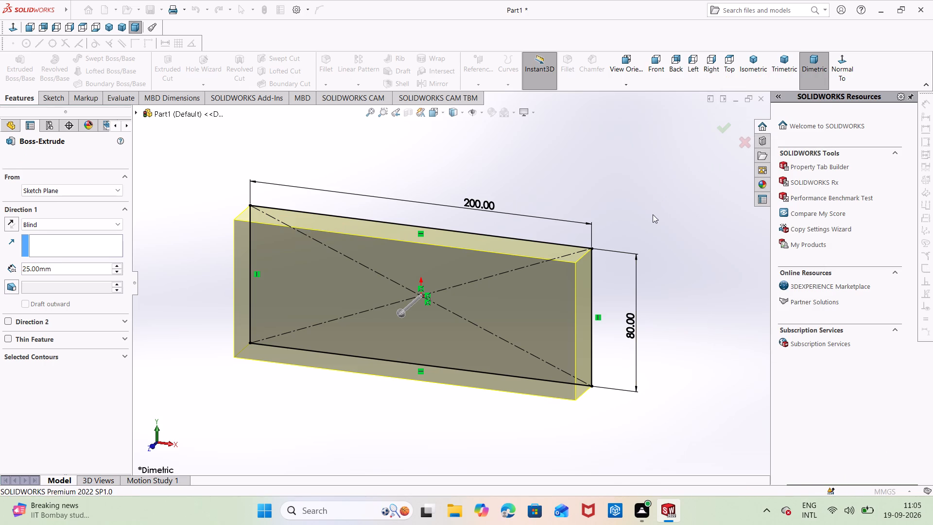
right_click(637, 235)
click(636, 235)
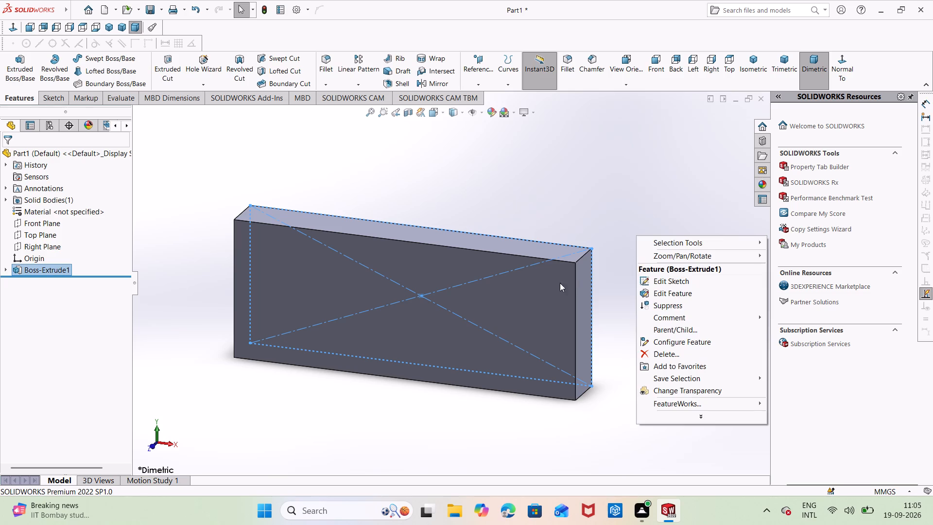
click(591, 199)
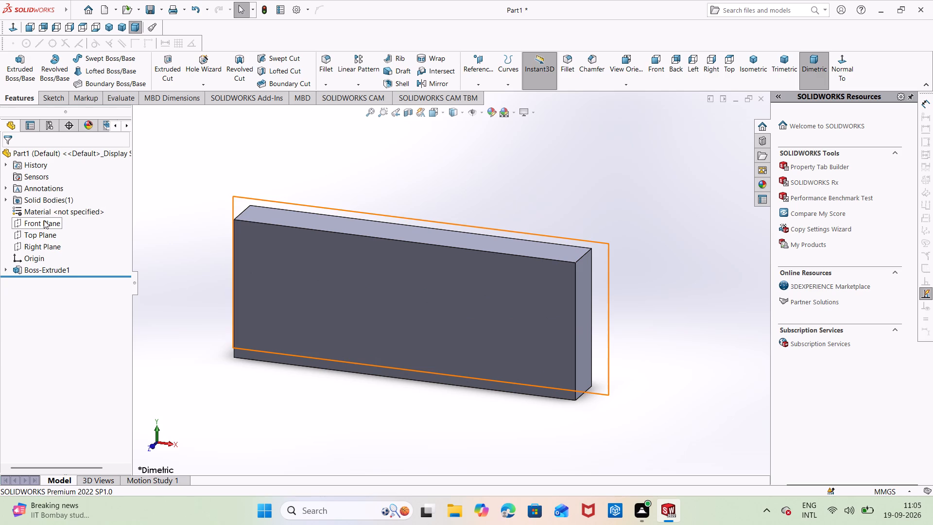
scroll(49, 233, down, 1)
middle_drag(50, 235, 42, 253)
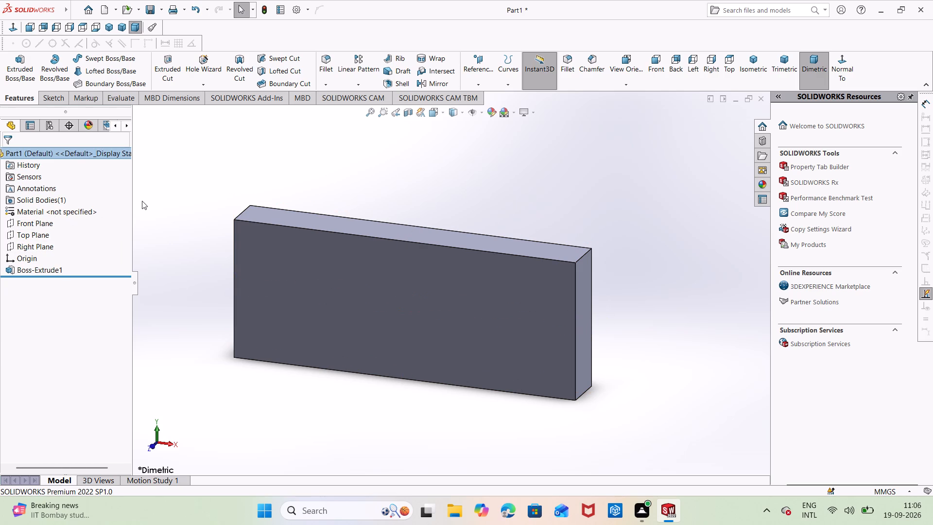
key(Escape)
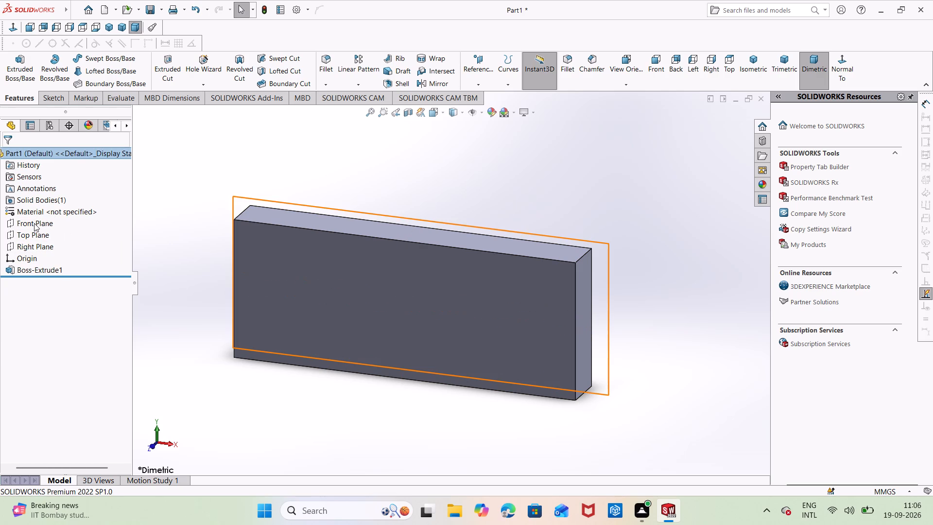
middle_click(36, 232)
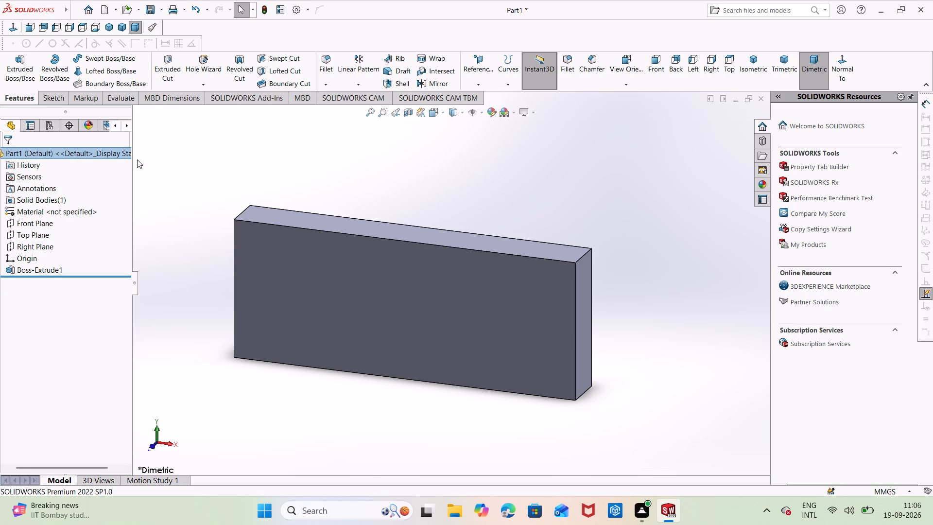
Start a new sketch on the large front face of the extruded block.
right_click(319, 280)
click(339, 267)
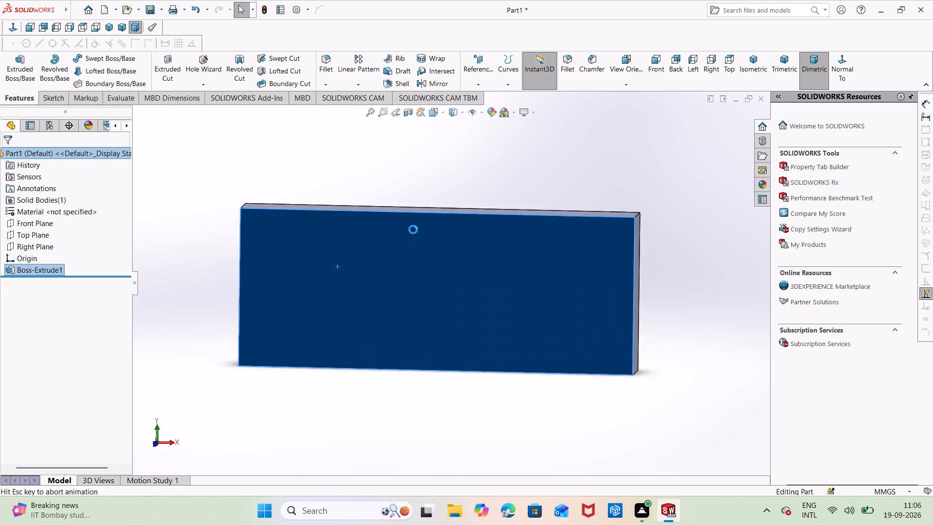
click(612, 166)
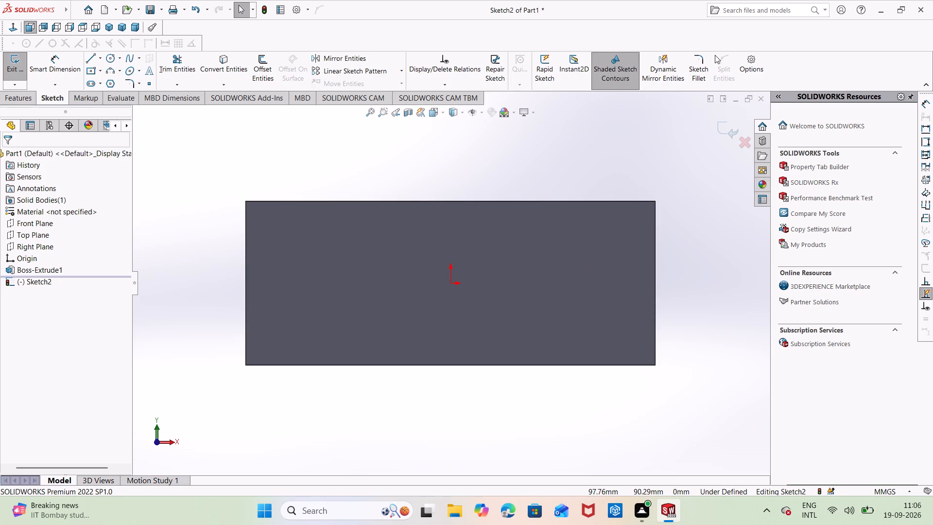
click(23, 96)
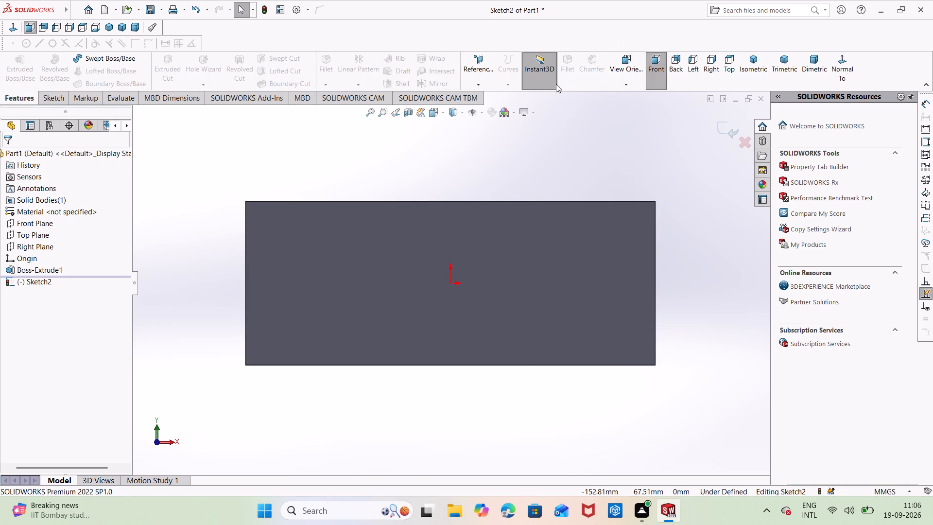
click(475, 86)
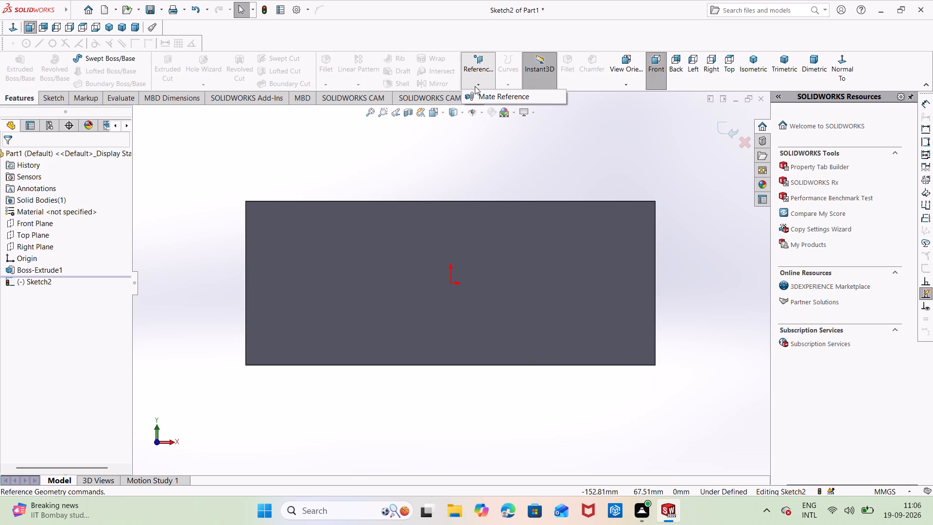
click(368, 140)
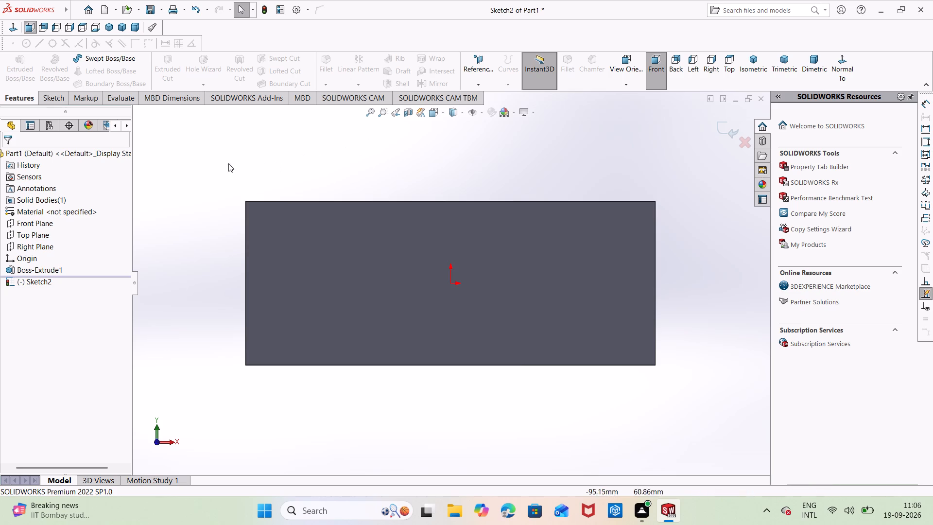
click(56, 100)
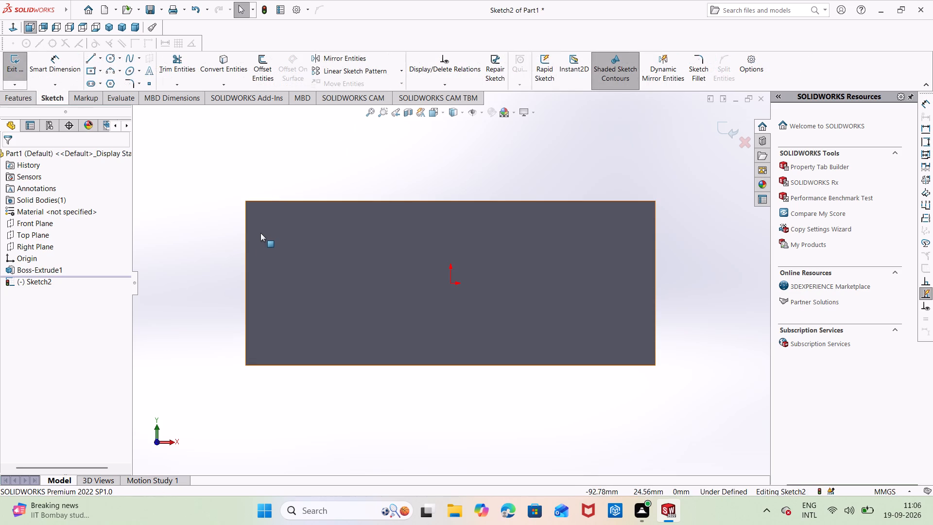
Sketch a circle about 17 mm in diameter near the upper-left corner of the block's front face.
right_drag(283, 245, 300, 200)
right_drag(299, 240, 305, 241)
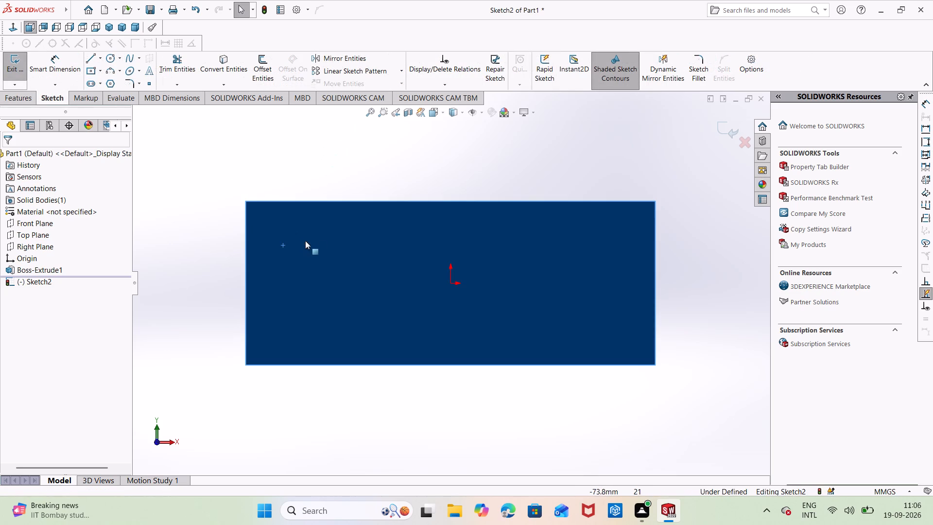
right_drag(305, 241, 348, 246)
right_drag(302, 230, 354, 240)
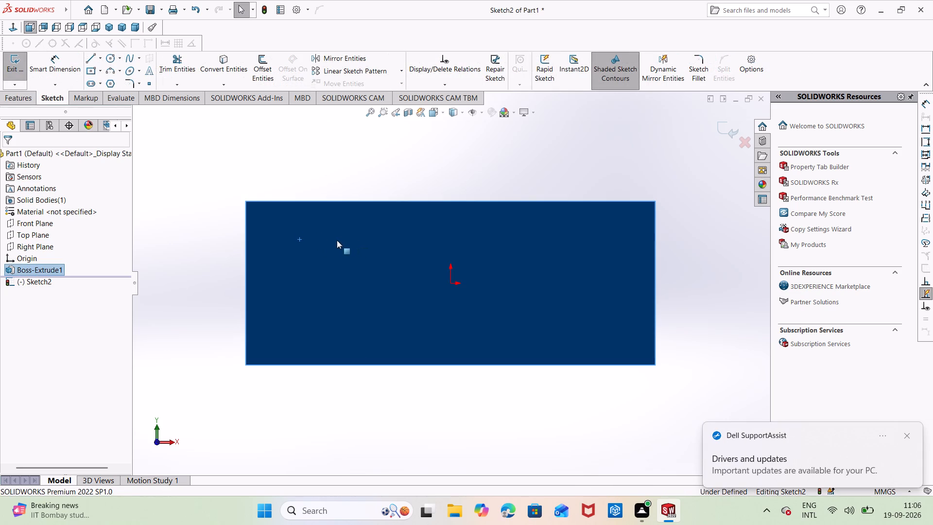
click(282, 237)
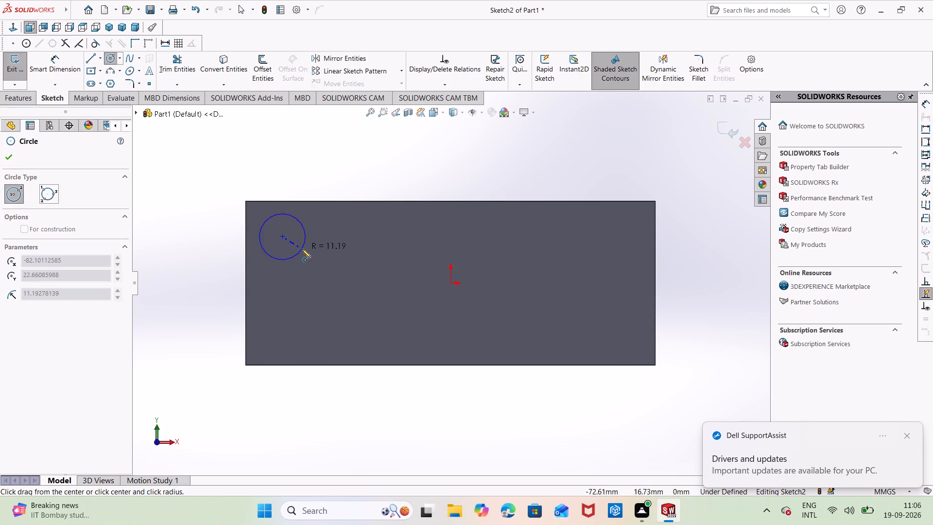
click(298, 245)
key(Escape)
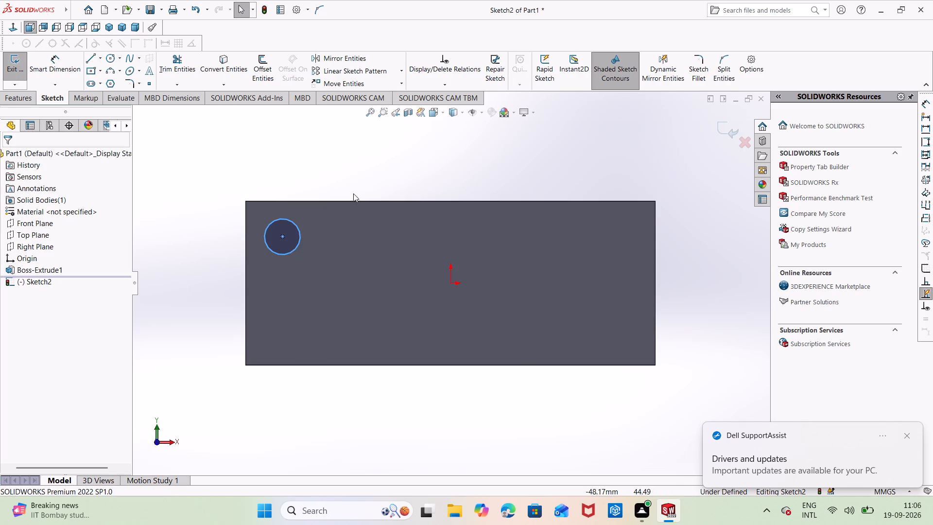
Dimension the circle and set its diameter to 15 mm.
right_drag(358, 196, 362, 129)
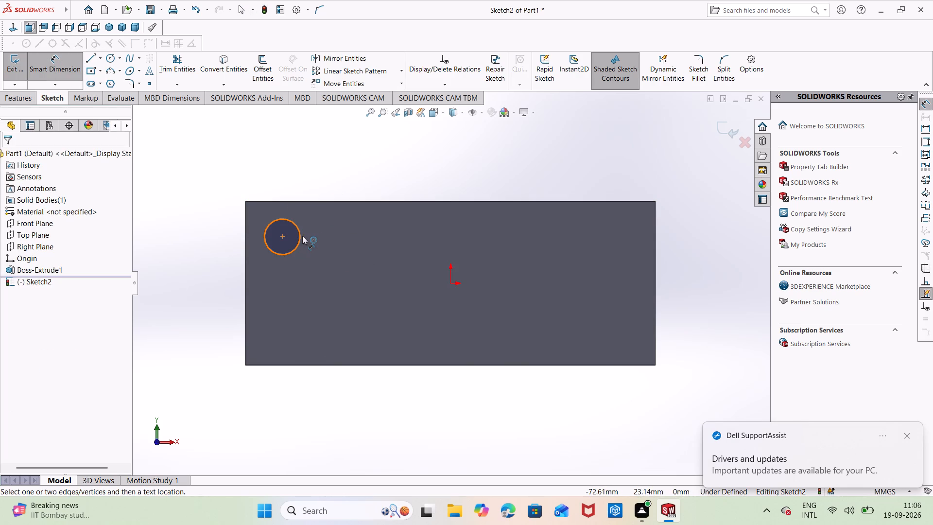
click(299, 236)
click(329, 241)
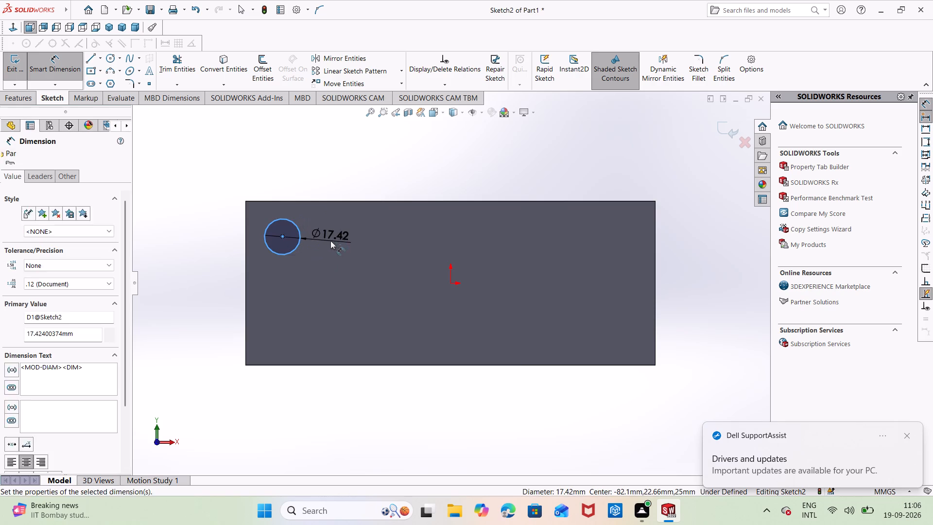
key(BackSpace)
key(1)
key(5)
key(Return)
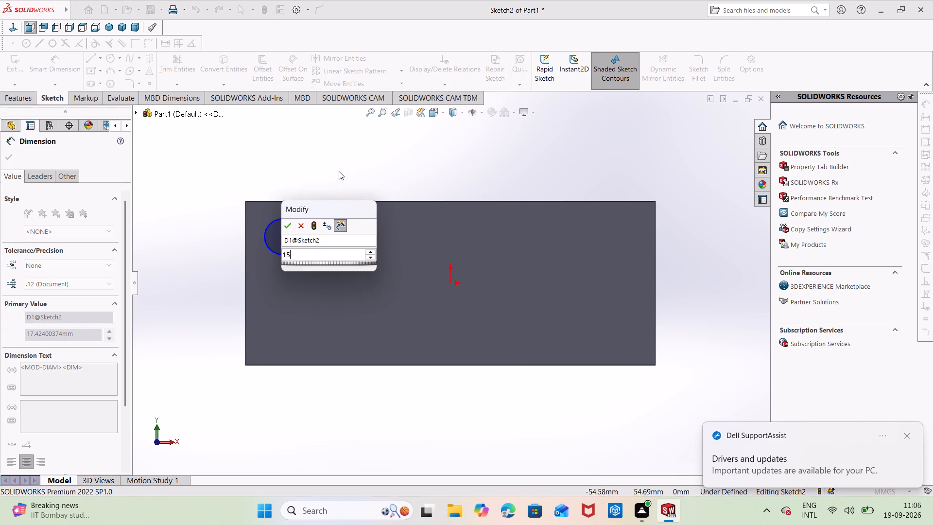
click(344, 164)
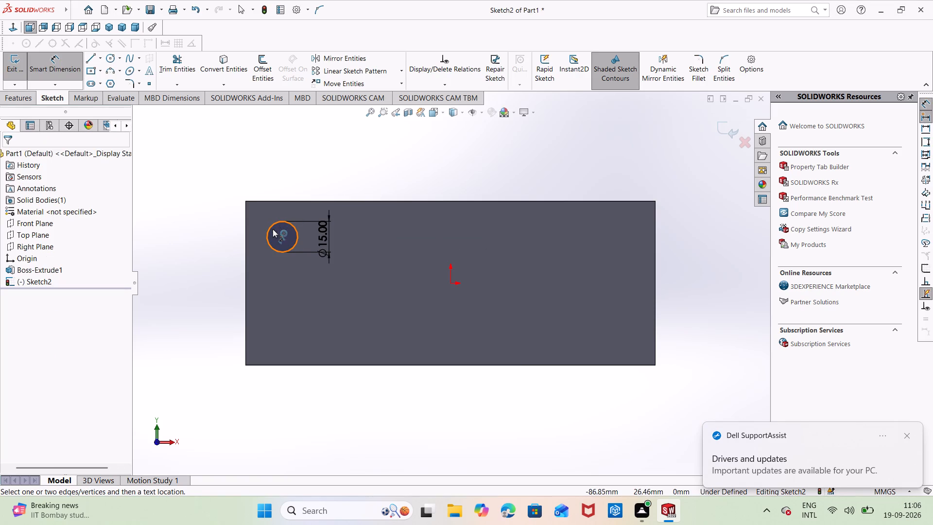
Dimension the circle from the block's left edge and set the distance to 20 mm.
click(268, 231)
click(246, 242)
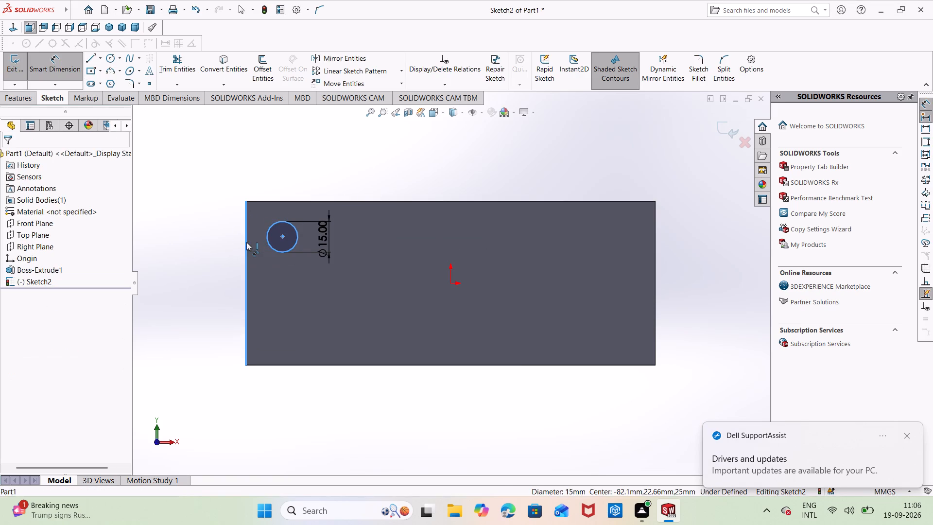
click(265, 280)
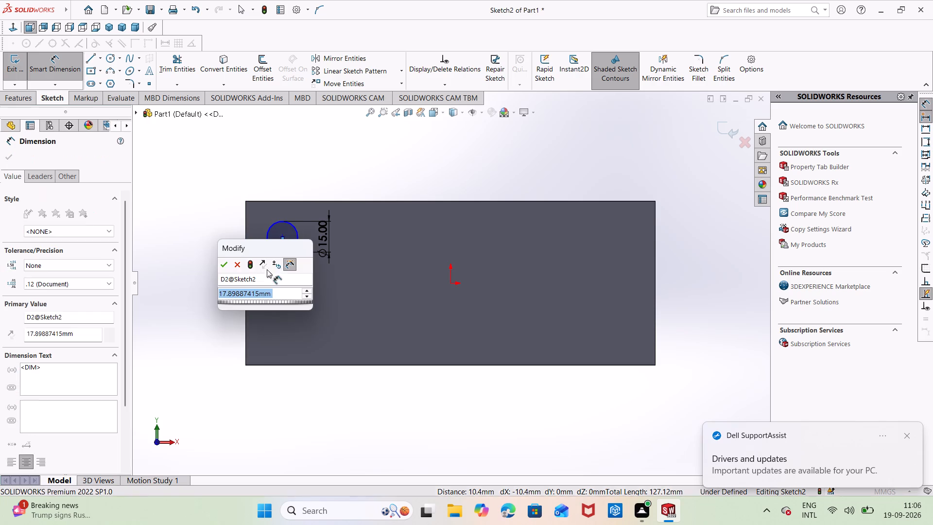
key(BackSpace)
key(2)
key(0)
key(Return)
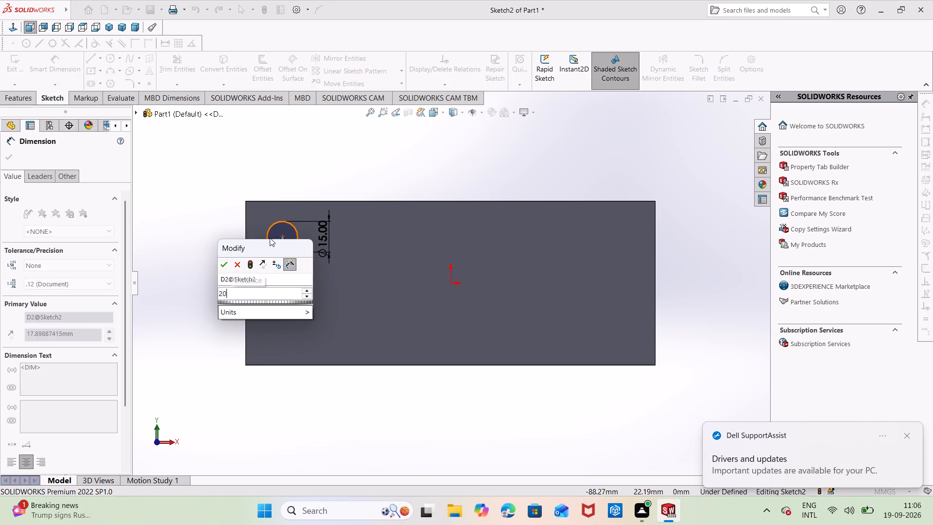
click(314, 170)
Dimension the circle from the block's upper edge and set the distance to 15 mm.
click(287, 220)
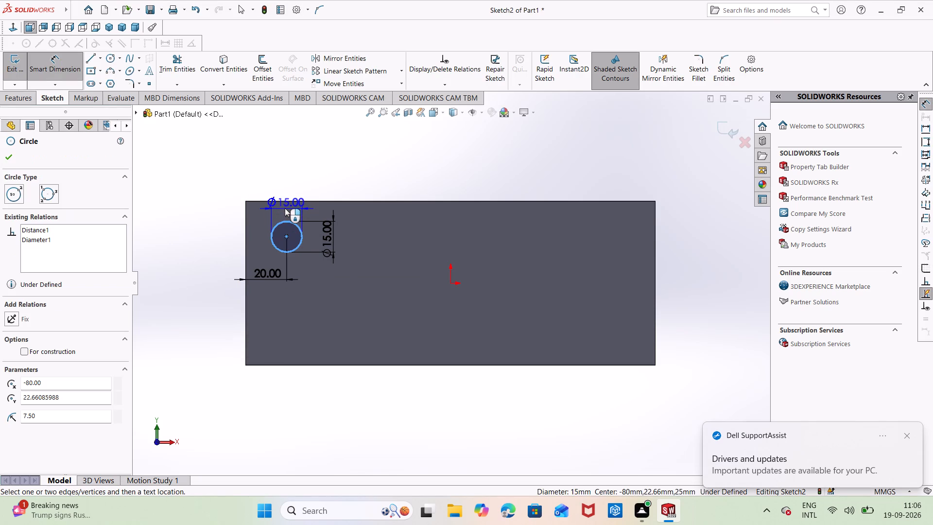
click(284, 201)
click(261, 214)
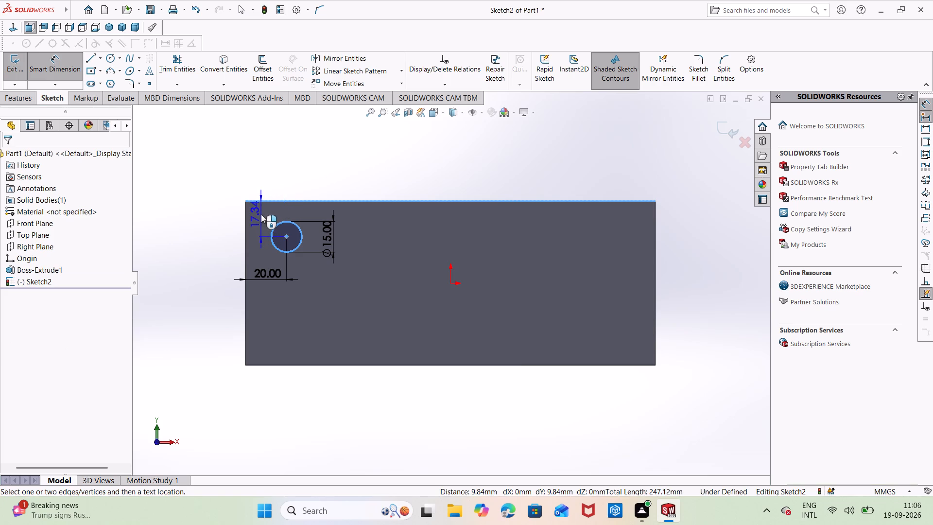
key(BackSpace)
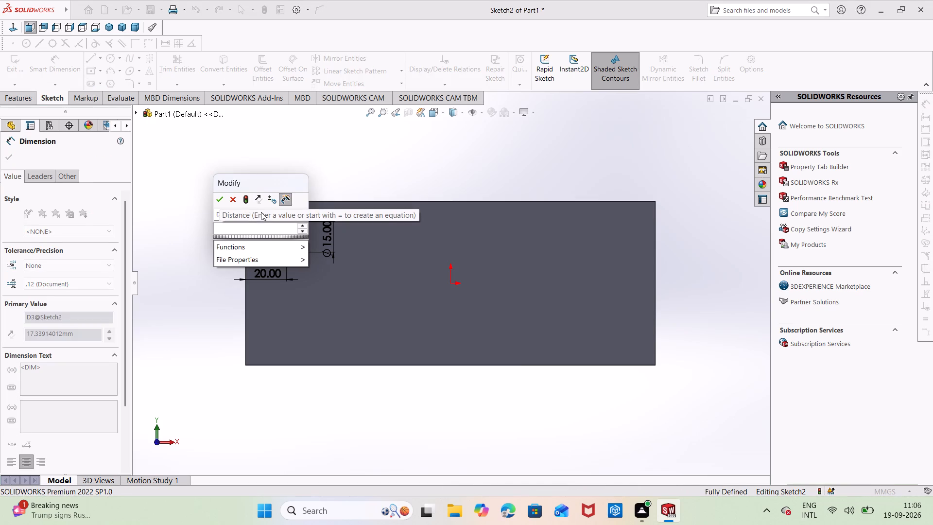
text(15)
key(Return)
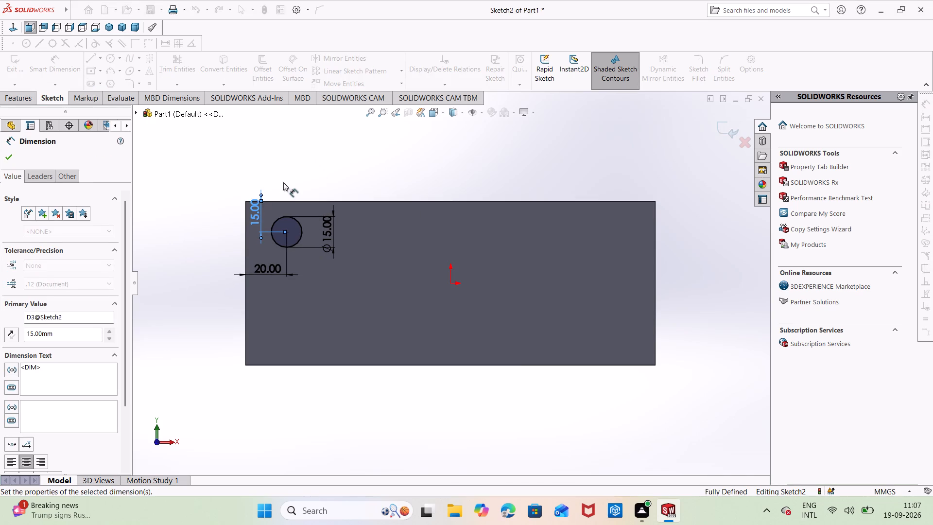
click(296, 175)
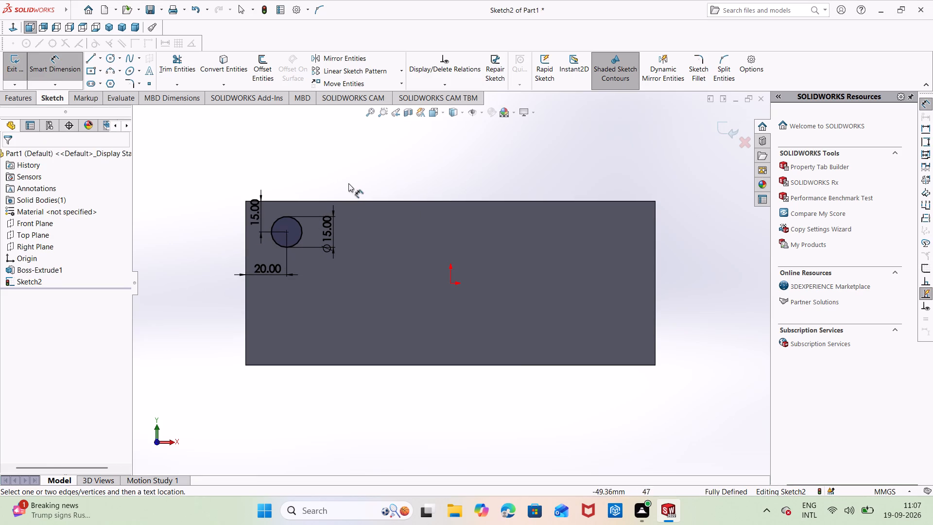
Cut-extrude the circle into the block with a blind depth of 25 mm to make a hole.
click(24, 94)
click(160, 66)
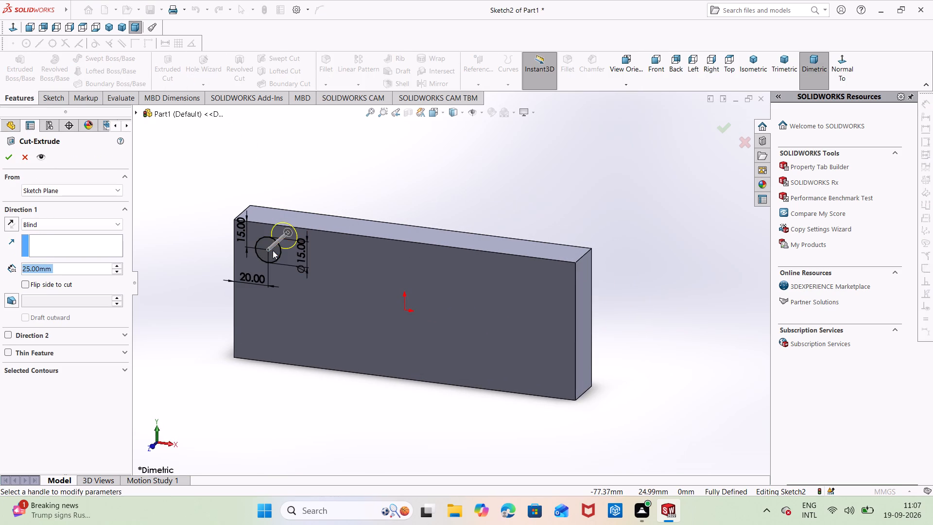
click(273, 250)
click(0, 154)
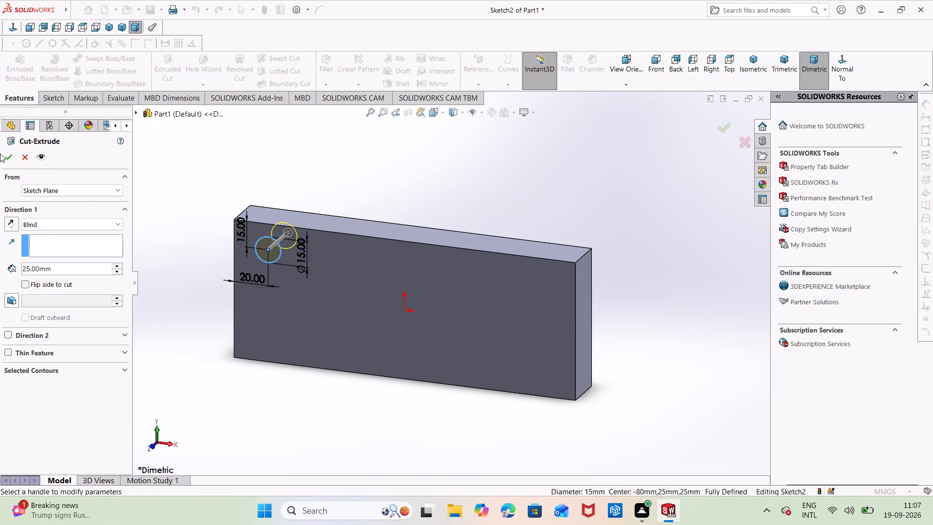
click(11, 162)
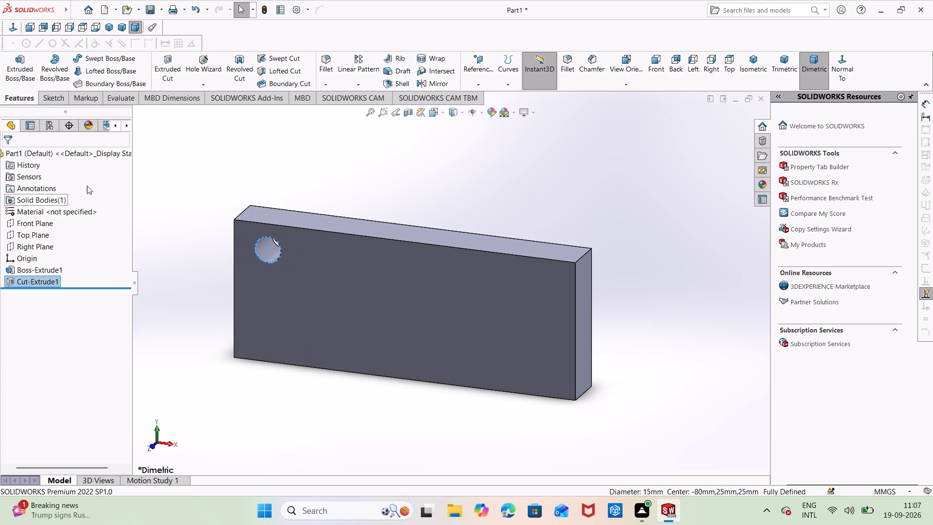
click(242, 147)
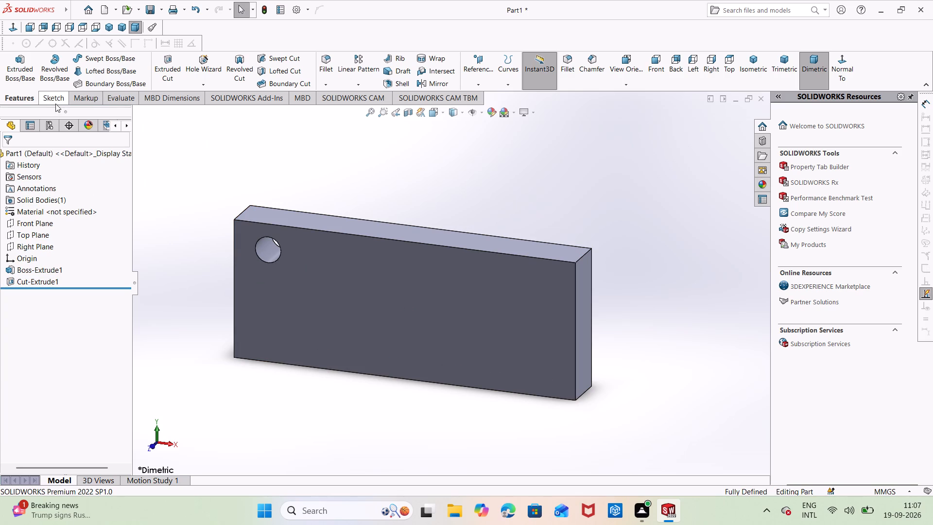
Start a new sketch with the Point tool on the block's large front face.
click(55, 103)
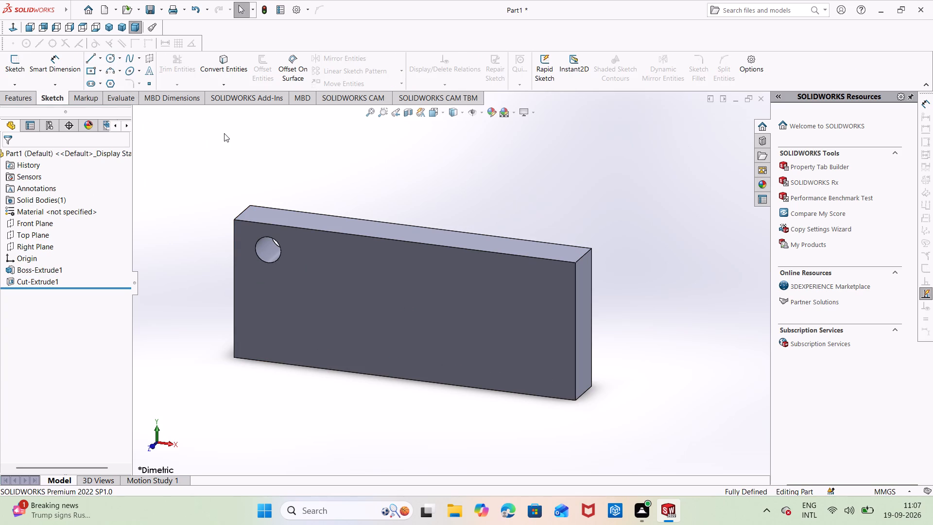
middle_drag(224, 133, 274, 139)
click(153, 88)
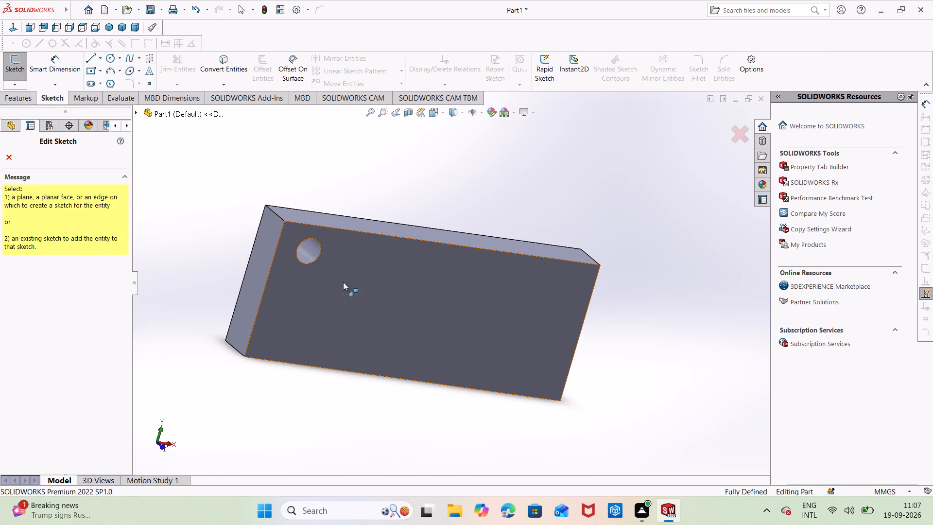
click(357, 263)
Place eleven sketch points freehand across the face's upper middle, around its right end and back along its lower part.
click(393, 242)
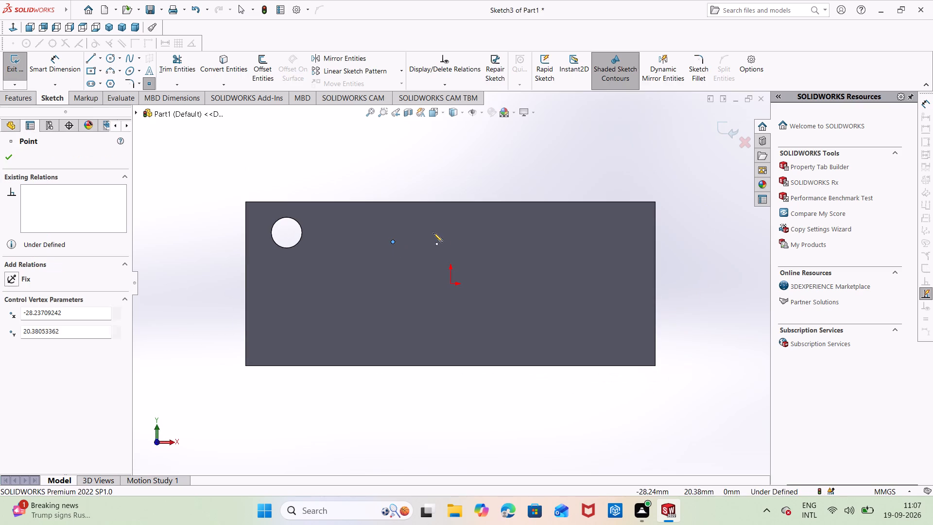
click(448, 234)
click(488, 248)
click(549, 246)
click(565, 234)
drag(600, 247, 601, 250)
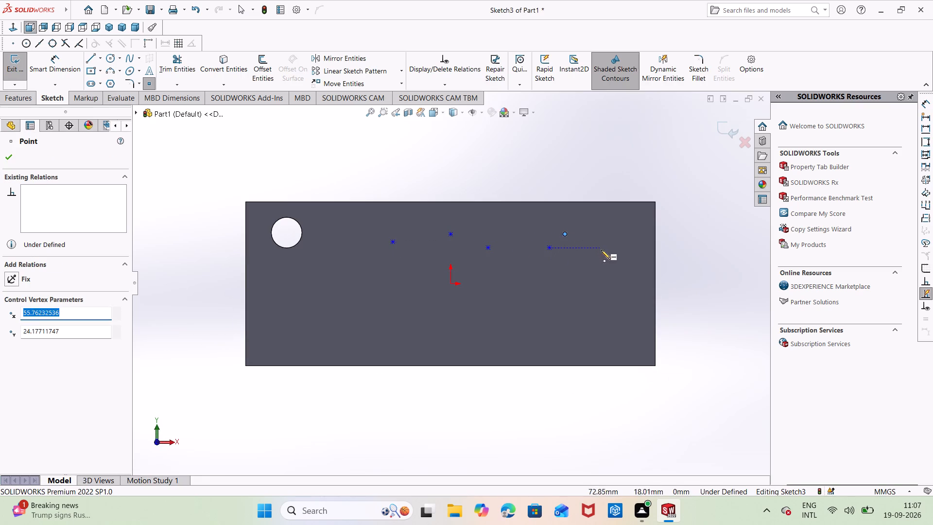
drag(601, 250, 602, 253)
click(614, 282)
click(605, 309)
click(572, 325)
click(529, 325)
click(479, 327)
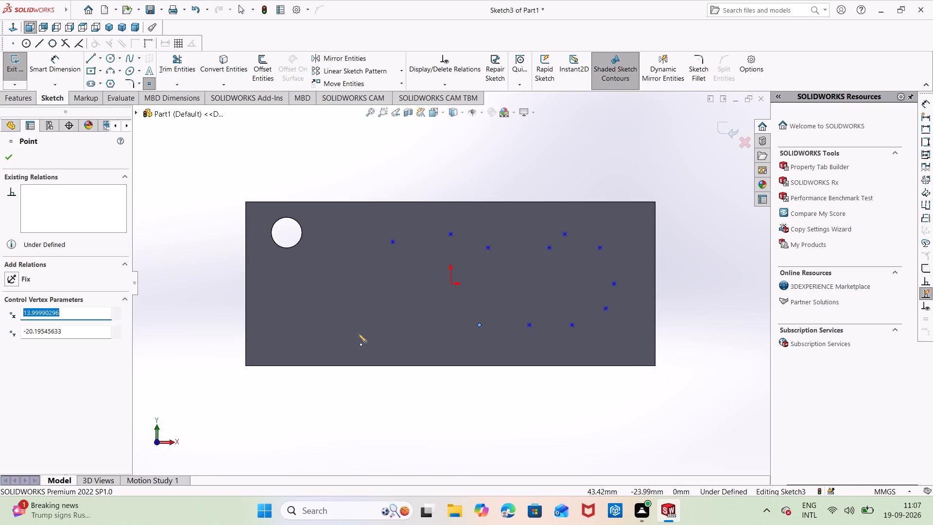
Place ten more sketch points freehand across the face's lower-left and central area, finishing the point placement.
click(358, 333)
click(346, 327)
click(347, 288)
drag(374, 312, 385, 320)
click(399, 325)
click(410, 318)
click(403, 297)
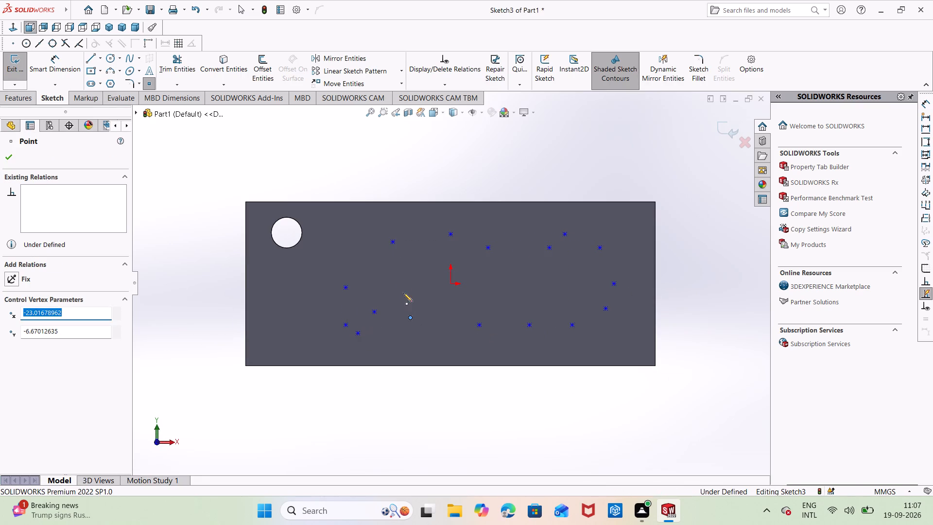
drag(398, 275, 405, 280)
click(439, 299)
click(492, 308)
click(526, 297)
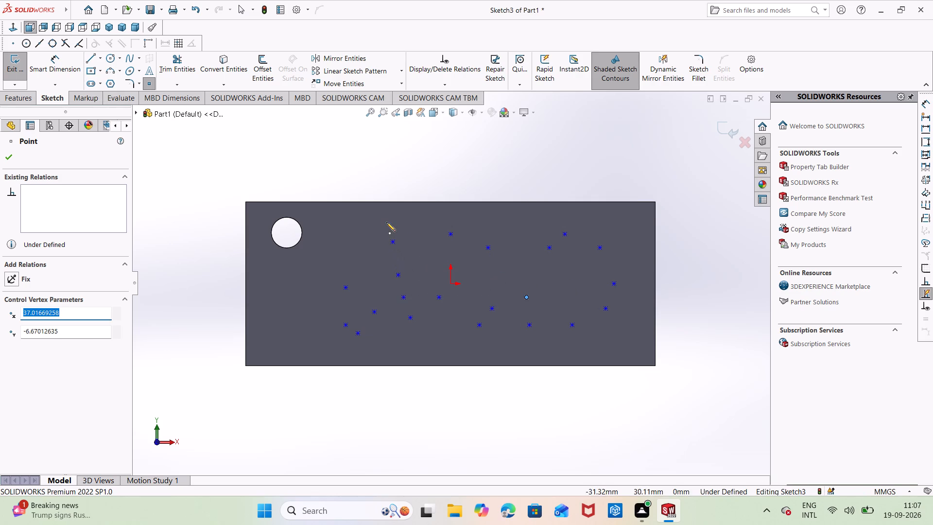
key(Escape)
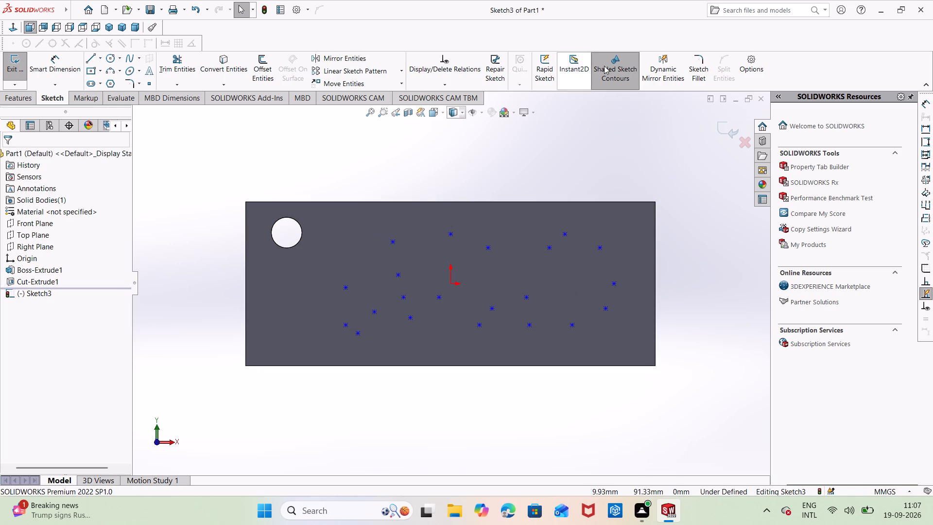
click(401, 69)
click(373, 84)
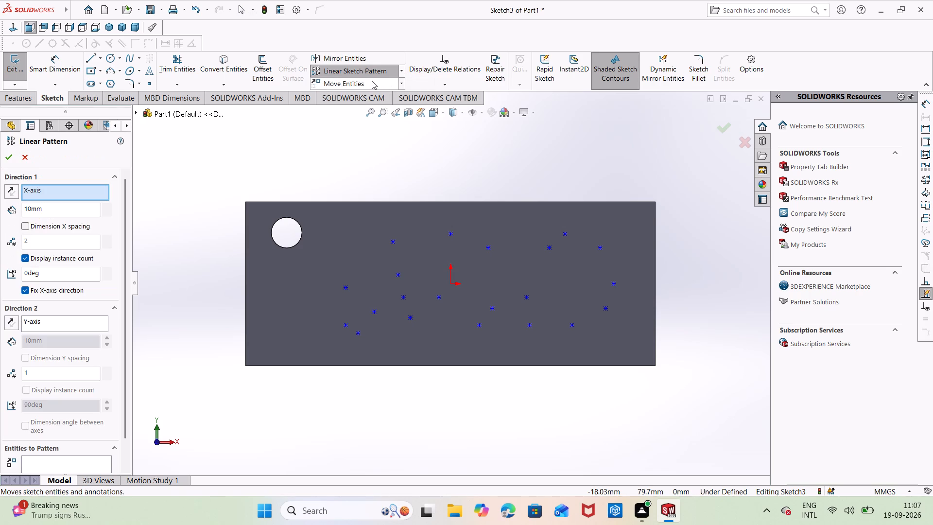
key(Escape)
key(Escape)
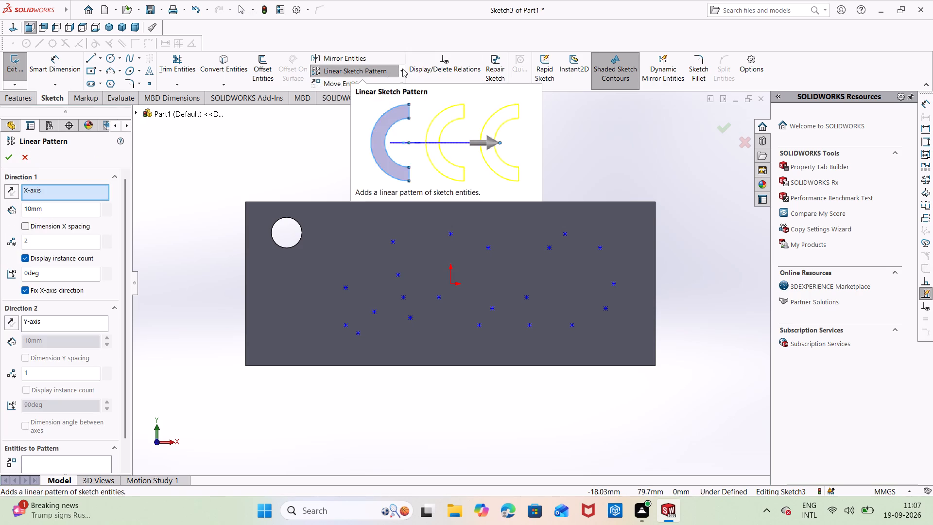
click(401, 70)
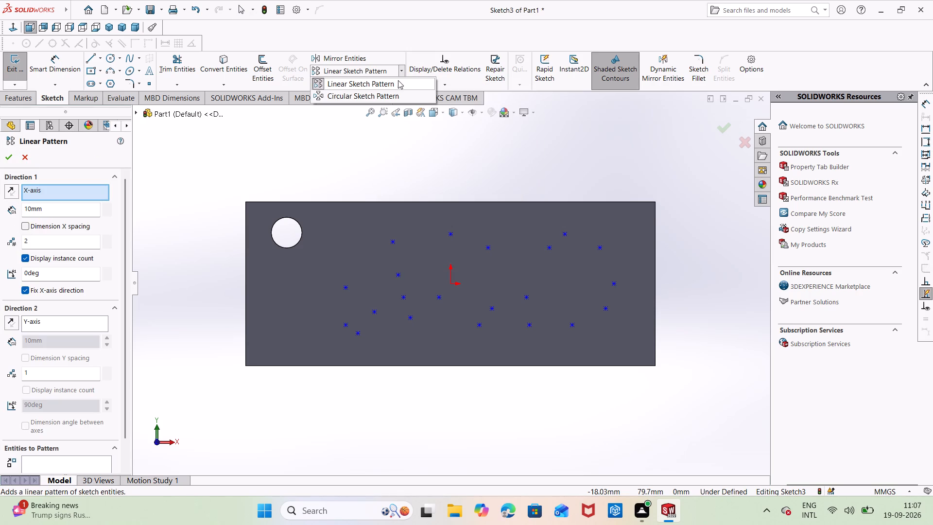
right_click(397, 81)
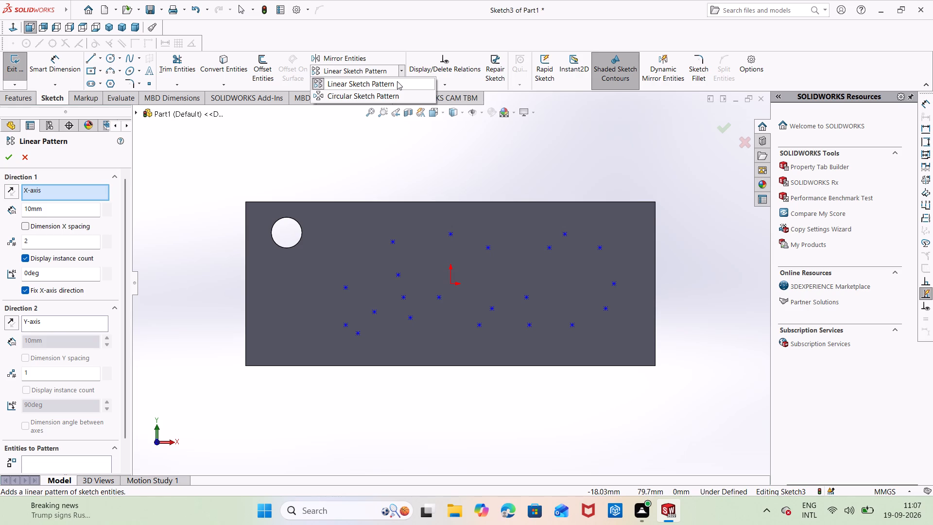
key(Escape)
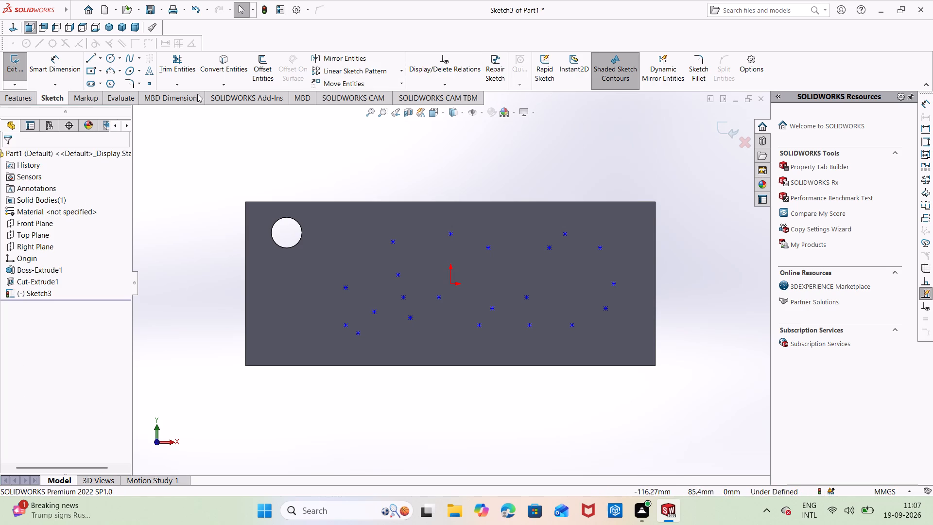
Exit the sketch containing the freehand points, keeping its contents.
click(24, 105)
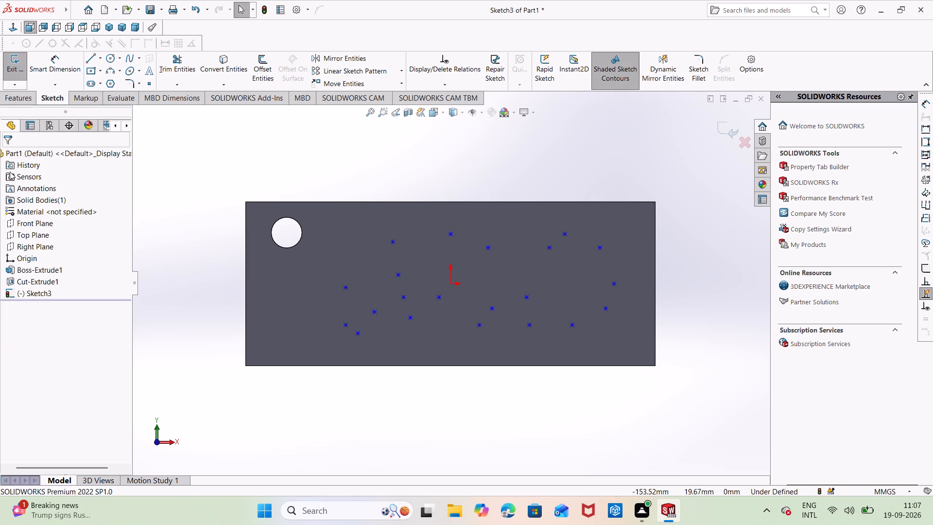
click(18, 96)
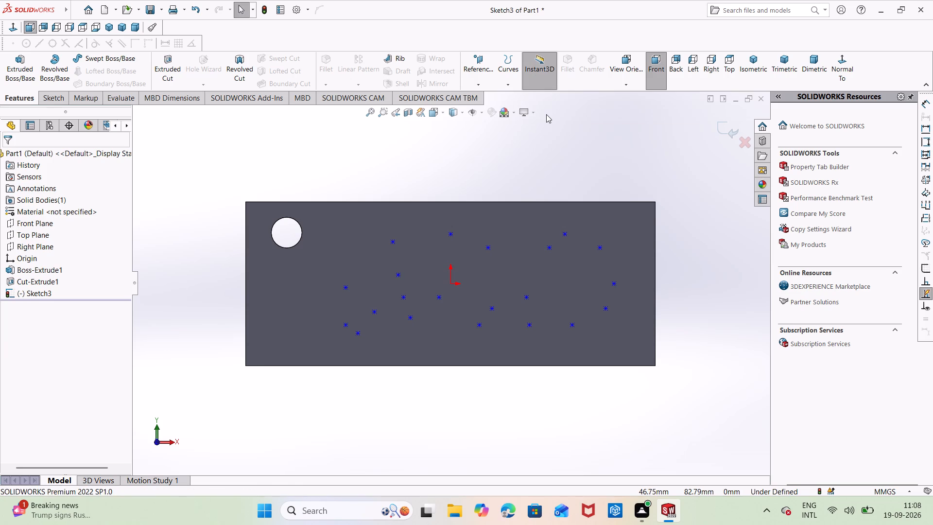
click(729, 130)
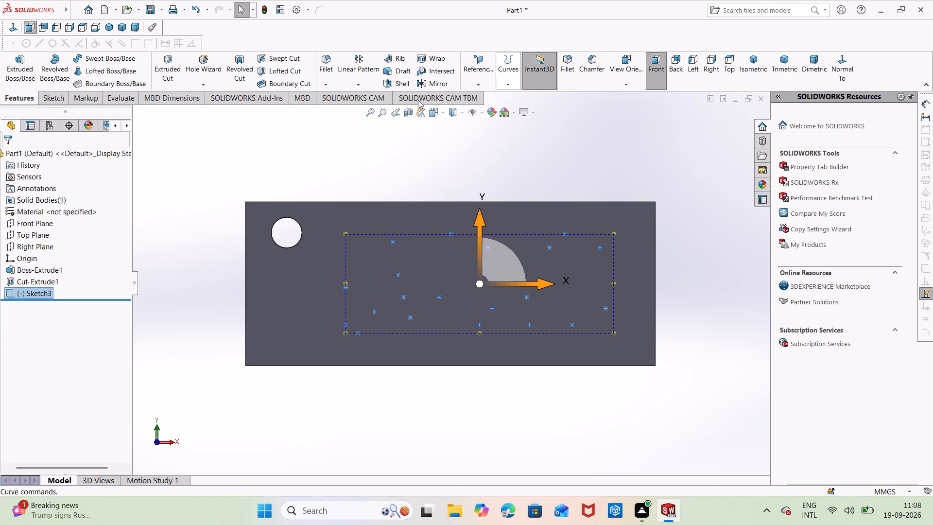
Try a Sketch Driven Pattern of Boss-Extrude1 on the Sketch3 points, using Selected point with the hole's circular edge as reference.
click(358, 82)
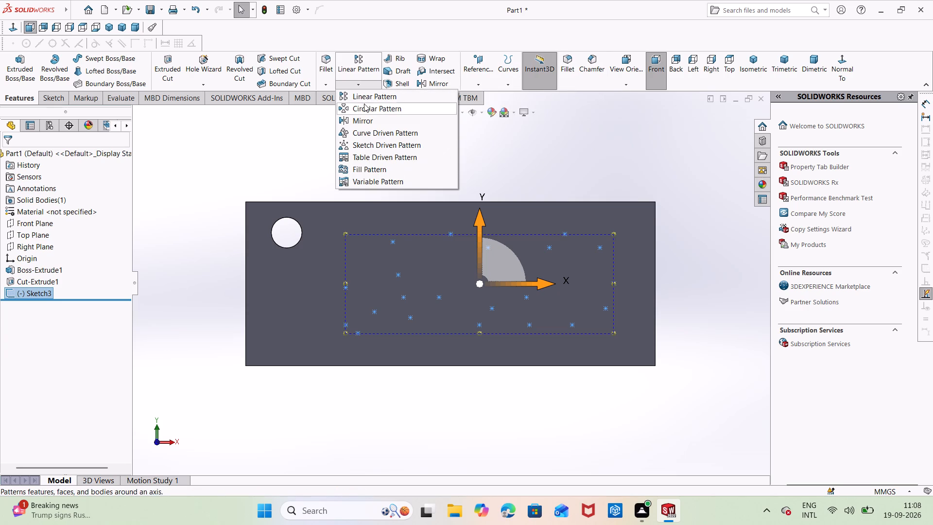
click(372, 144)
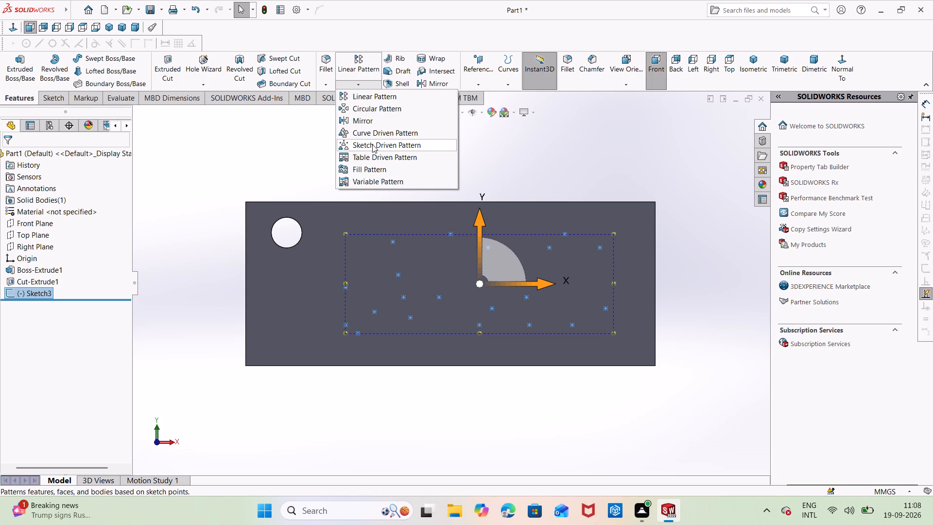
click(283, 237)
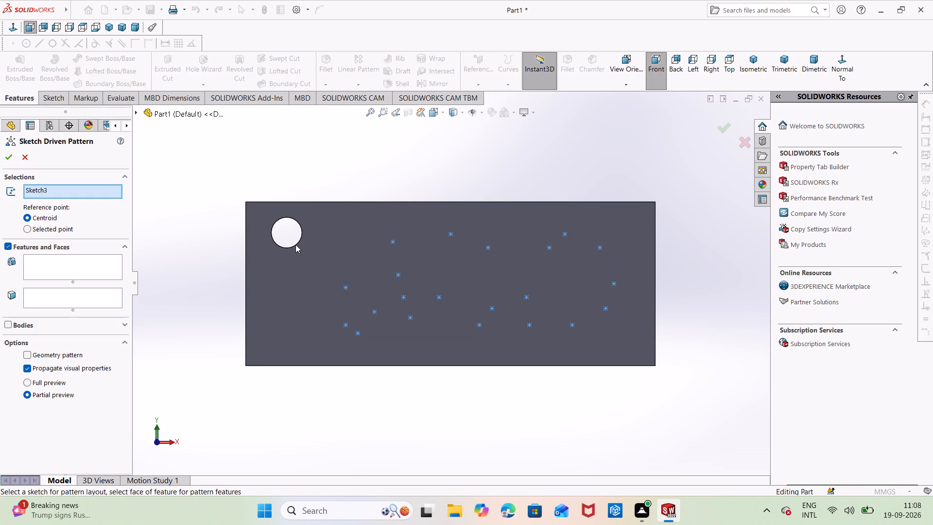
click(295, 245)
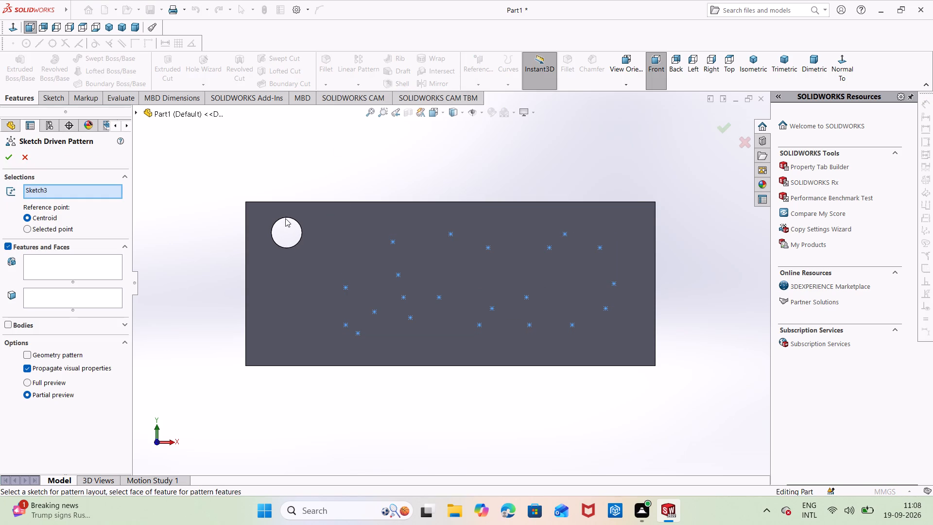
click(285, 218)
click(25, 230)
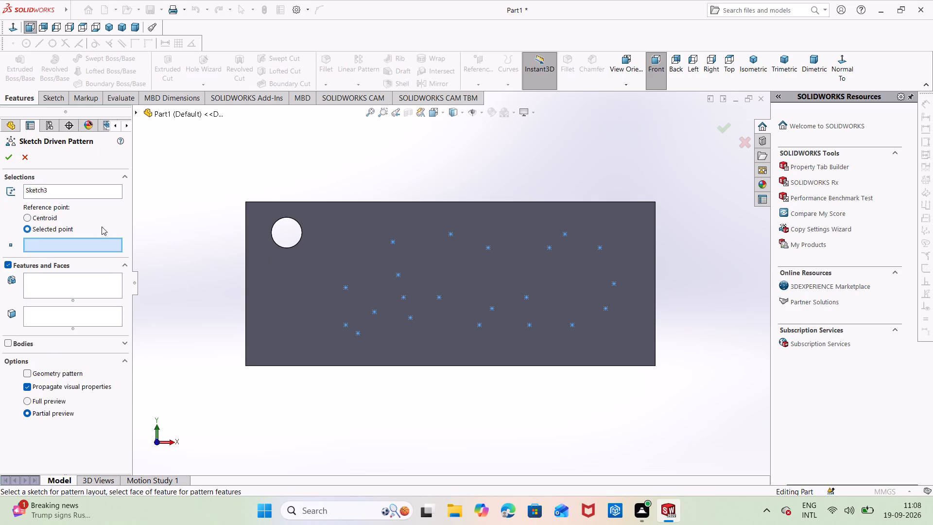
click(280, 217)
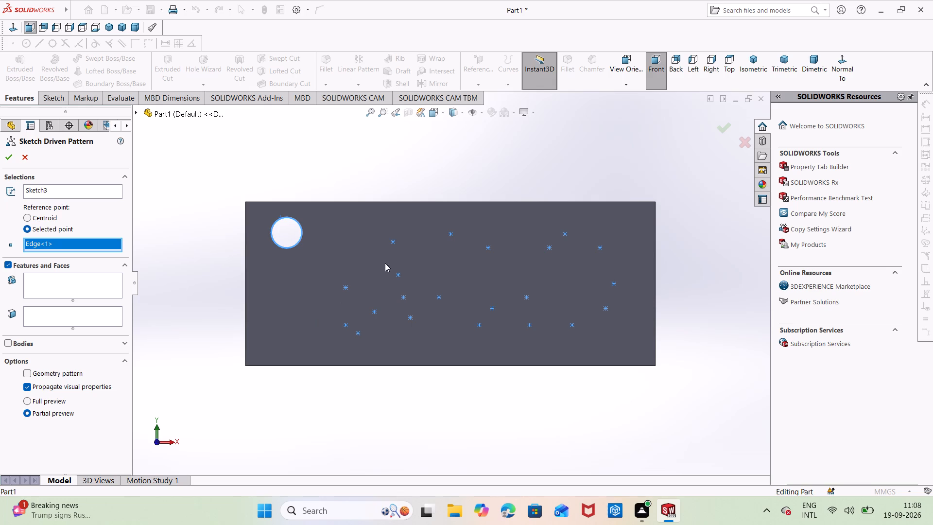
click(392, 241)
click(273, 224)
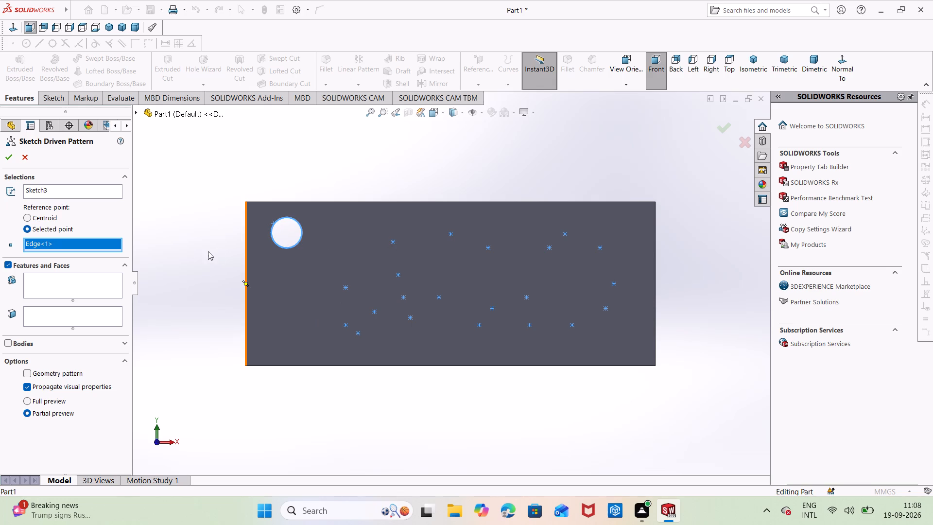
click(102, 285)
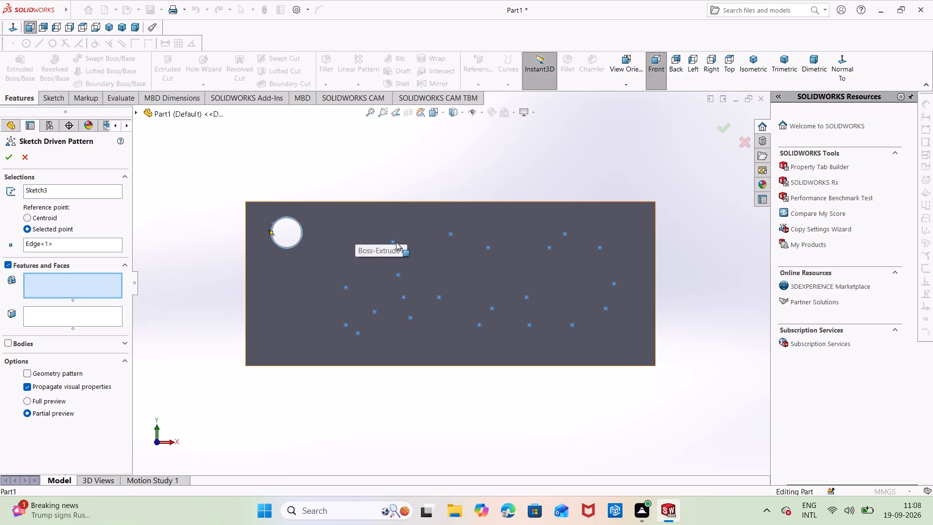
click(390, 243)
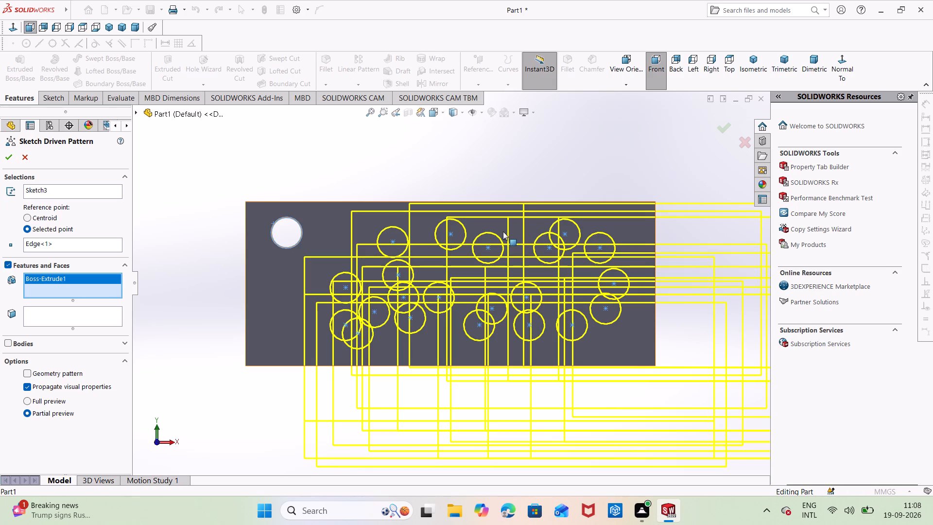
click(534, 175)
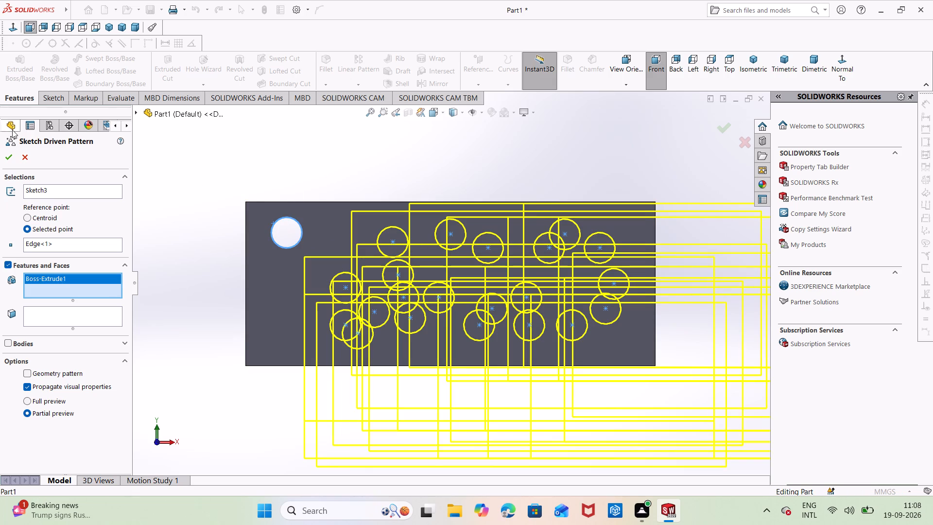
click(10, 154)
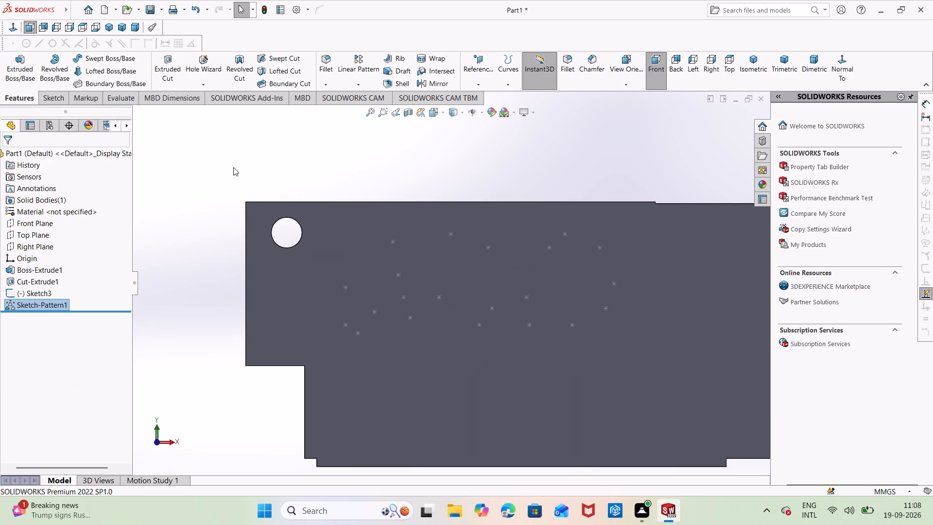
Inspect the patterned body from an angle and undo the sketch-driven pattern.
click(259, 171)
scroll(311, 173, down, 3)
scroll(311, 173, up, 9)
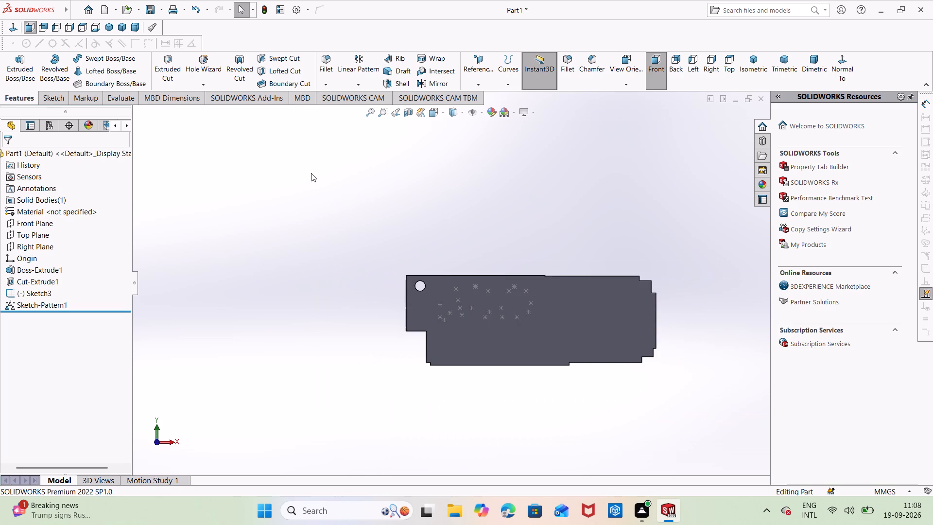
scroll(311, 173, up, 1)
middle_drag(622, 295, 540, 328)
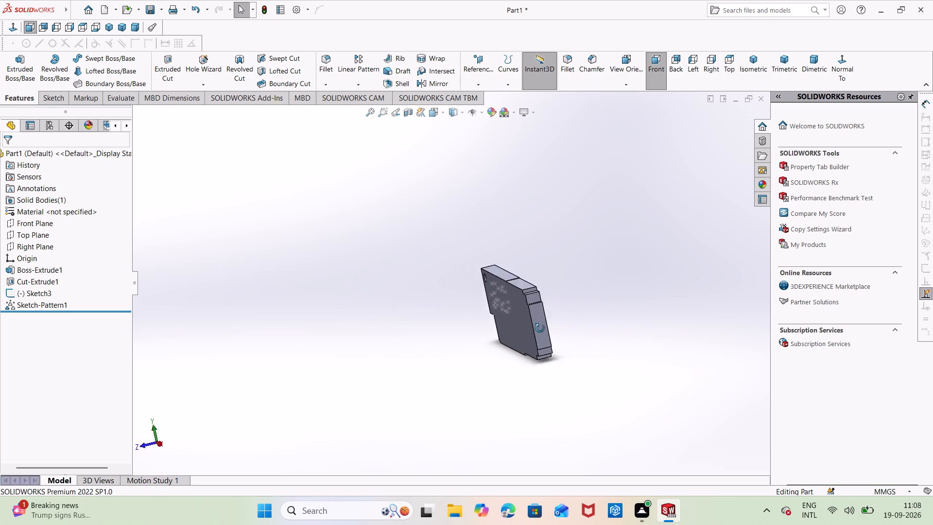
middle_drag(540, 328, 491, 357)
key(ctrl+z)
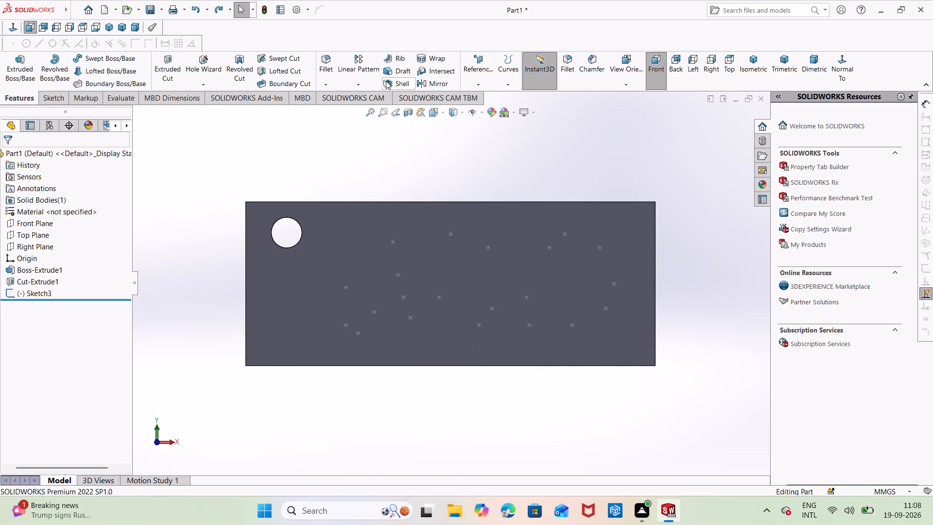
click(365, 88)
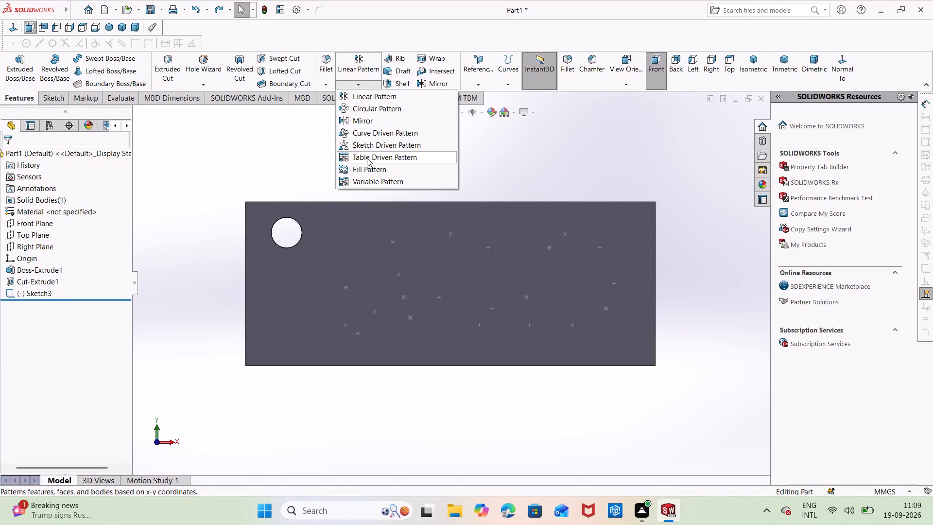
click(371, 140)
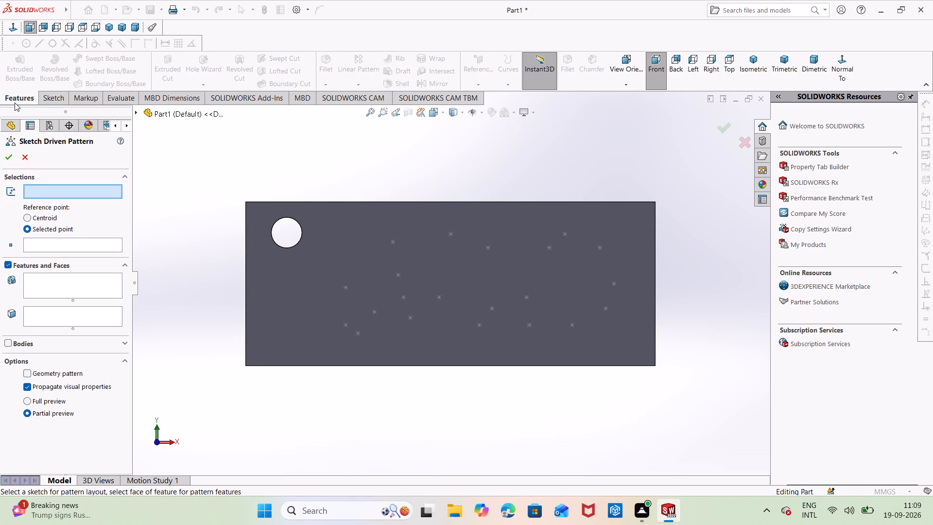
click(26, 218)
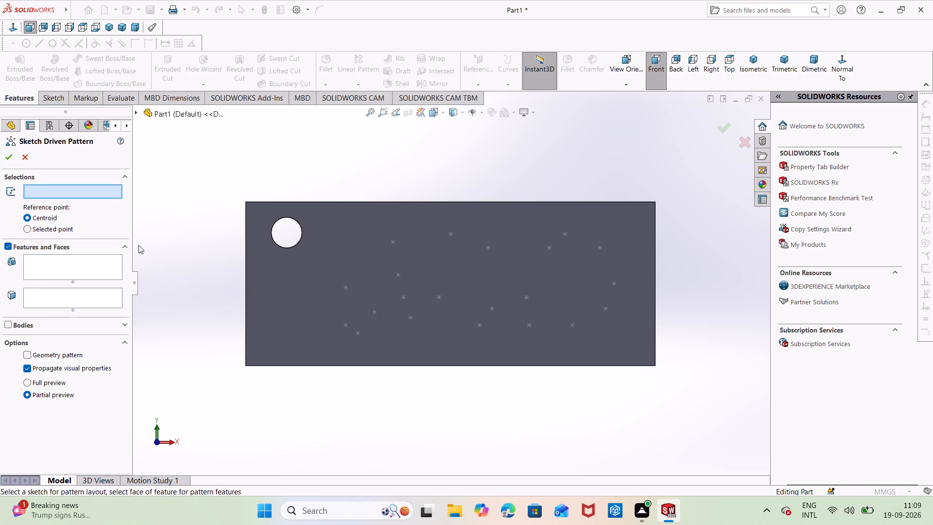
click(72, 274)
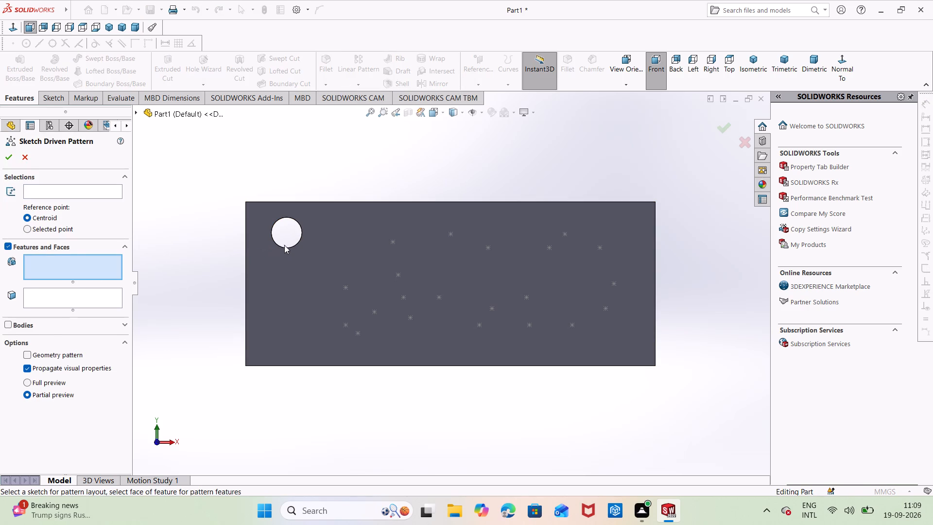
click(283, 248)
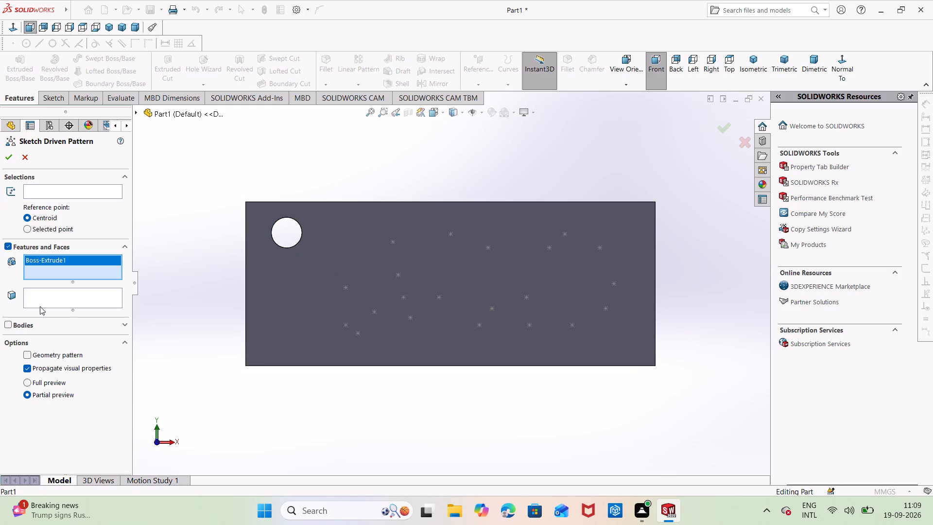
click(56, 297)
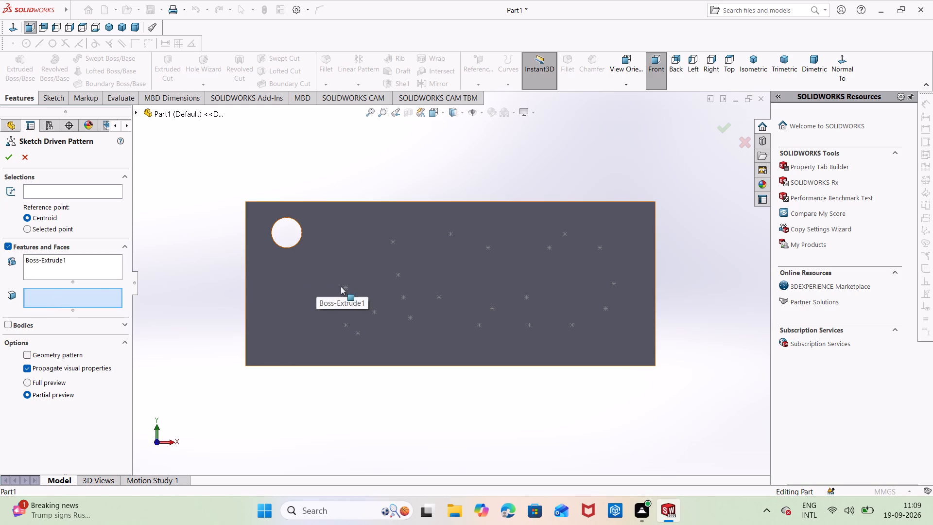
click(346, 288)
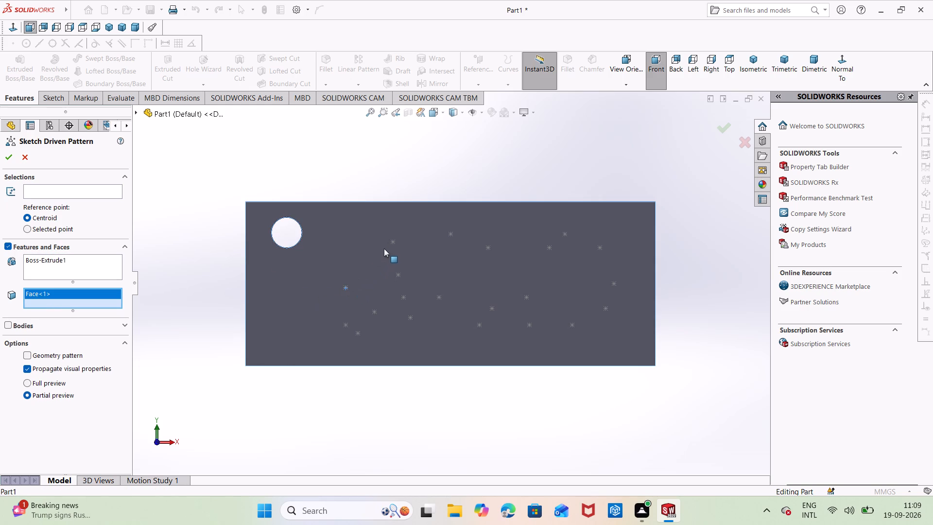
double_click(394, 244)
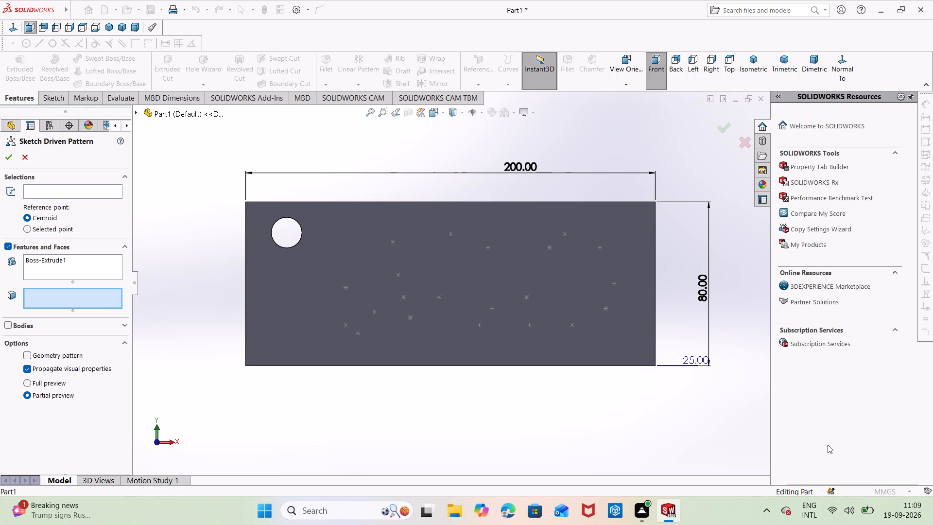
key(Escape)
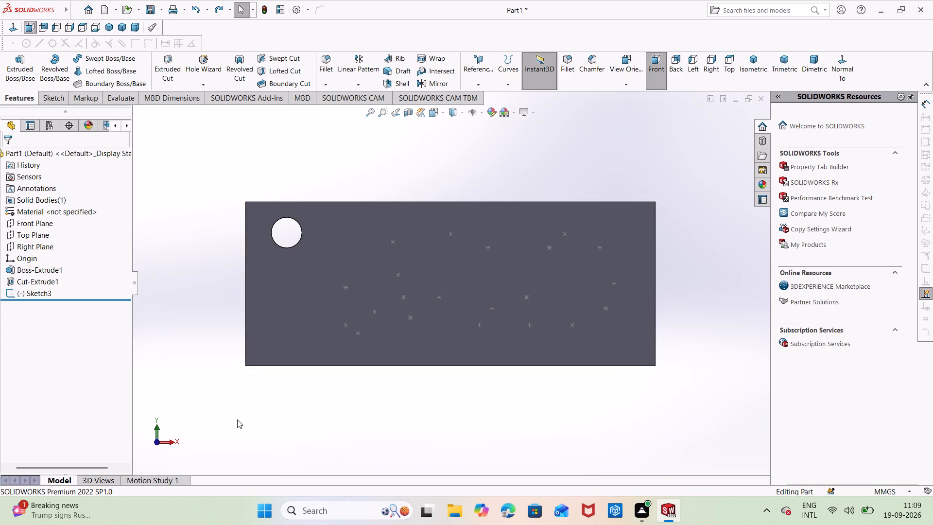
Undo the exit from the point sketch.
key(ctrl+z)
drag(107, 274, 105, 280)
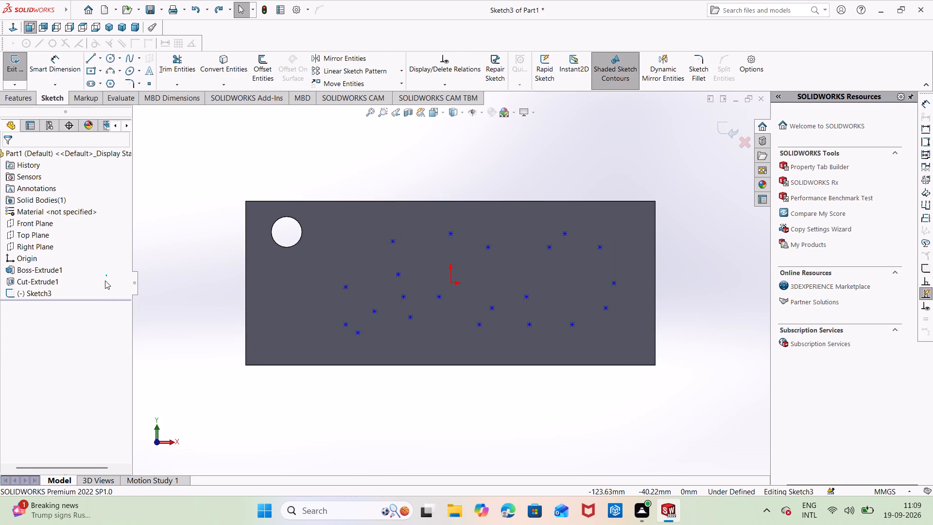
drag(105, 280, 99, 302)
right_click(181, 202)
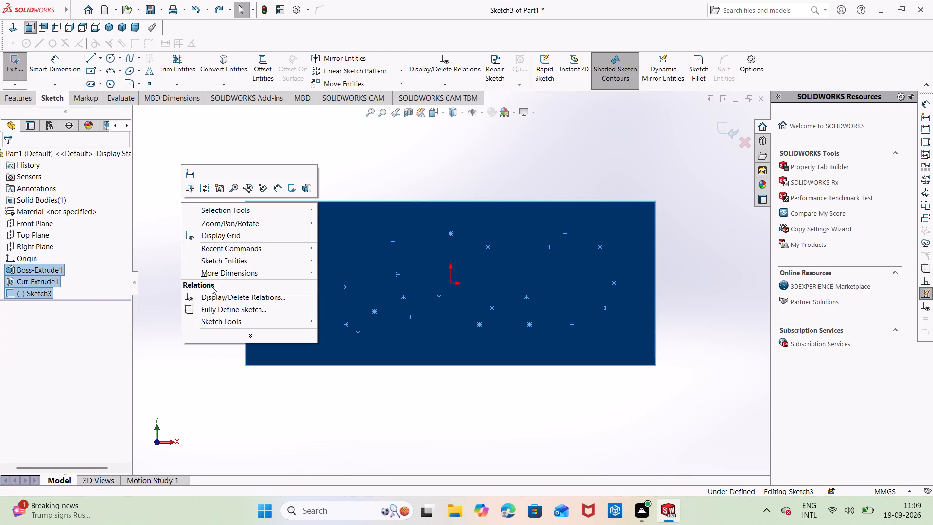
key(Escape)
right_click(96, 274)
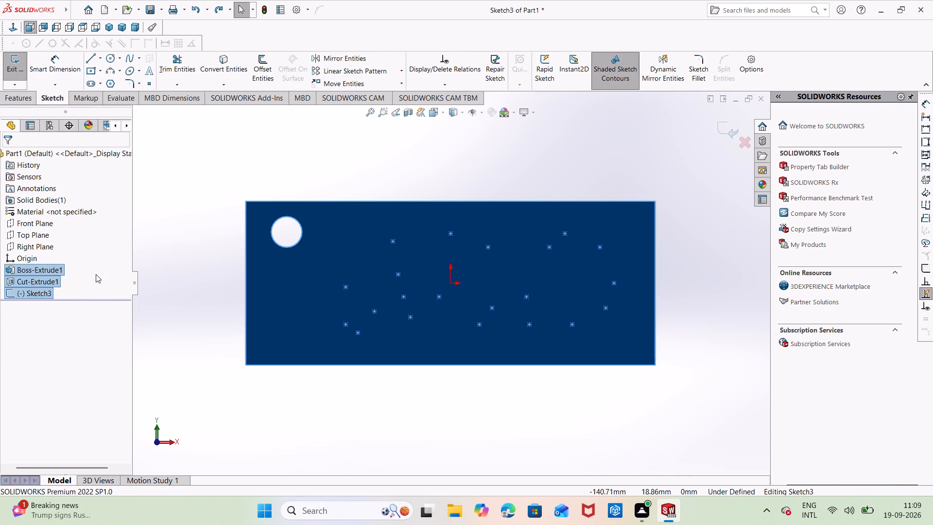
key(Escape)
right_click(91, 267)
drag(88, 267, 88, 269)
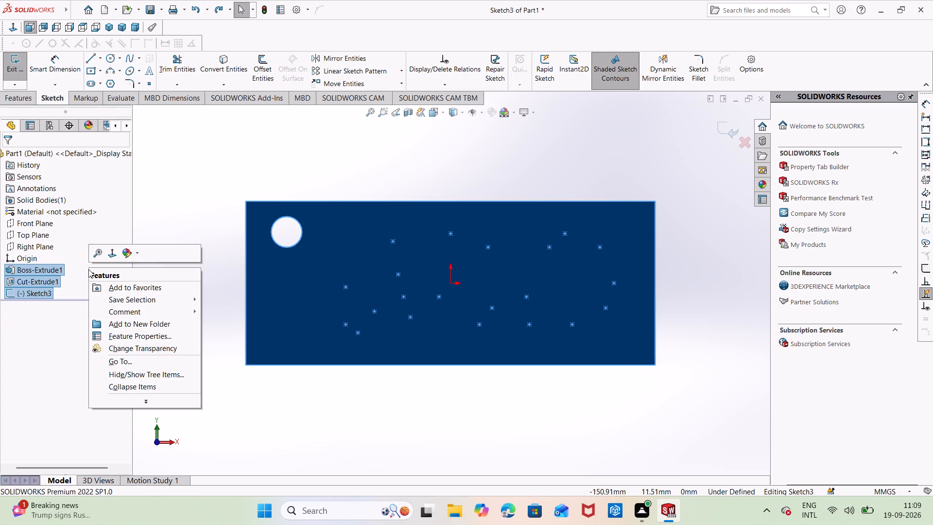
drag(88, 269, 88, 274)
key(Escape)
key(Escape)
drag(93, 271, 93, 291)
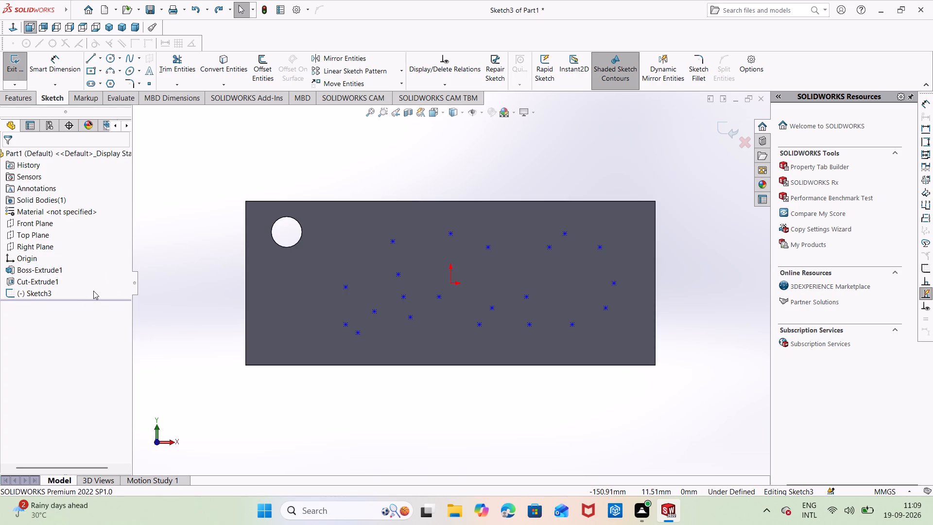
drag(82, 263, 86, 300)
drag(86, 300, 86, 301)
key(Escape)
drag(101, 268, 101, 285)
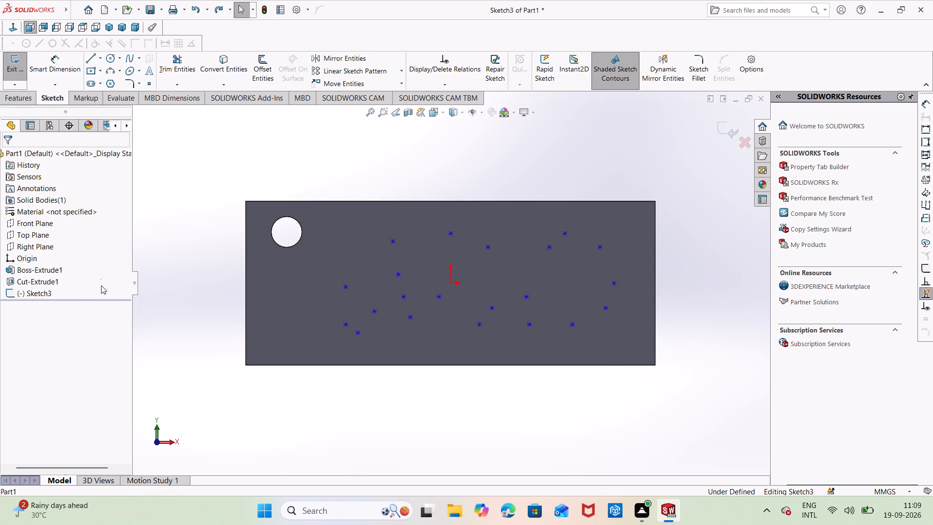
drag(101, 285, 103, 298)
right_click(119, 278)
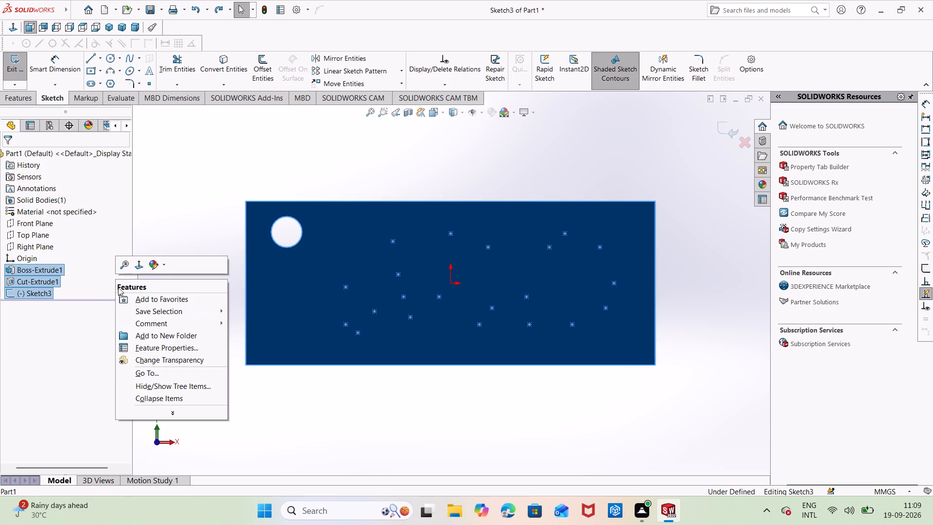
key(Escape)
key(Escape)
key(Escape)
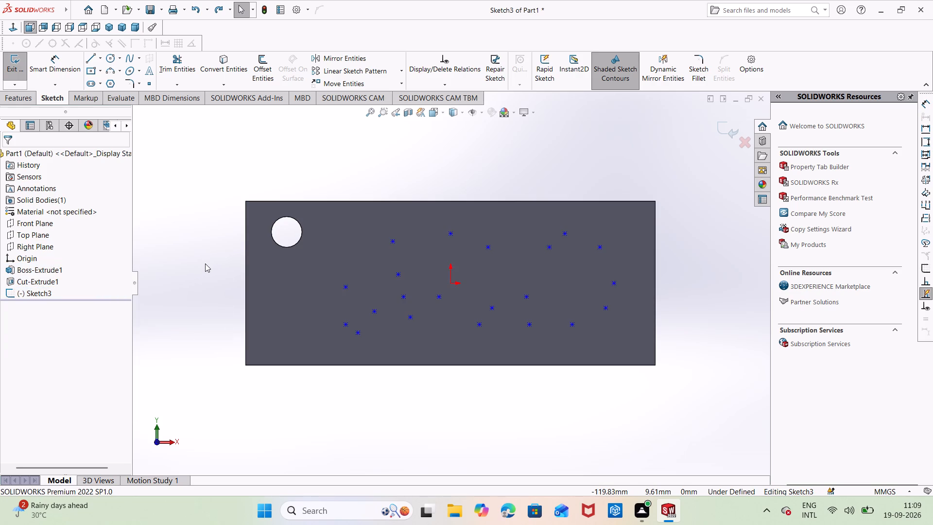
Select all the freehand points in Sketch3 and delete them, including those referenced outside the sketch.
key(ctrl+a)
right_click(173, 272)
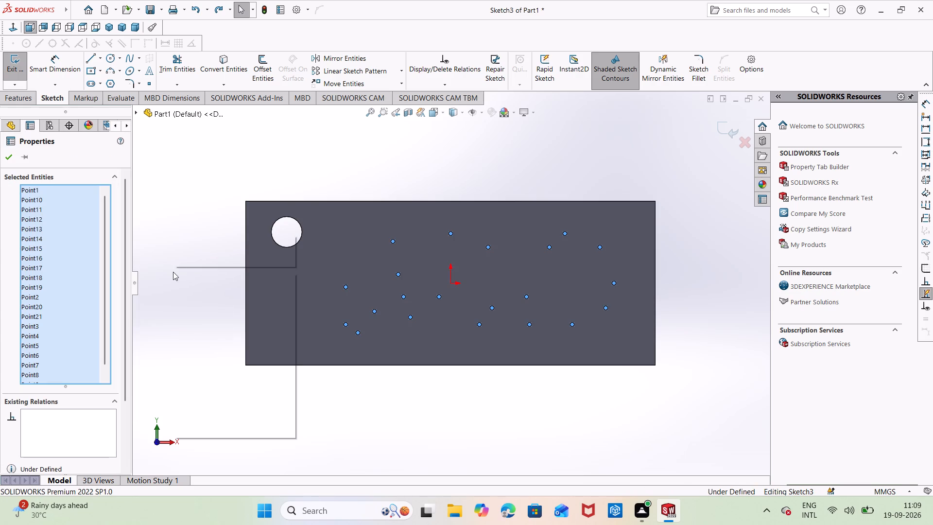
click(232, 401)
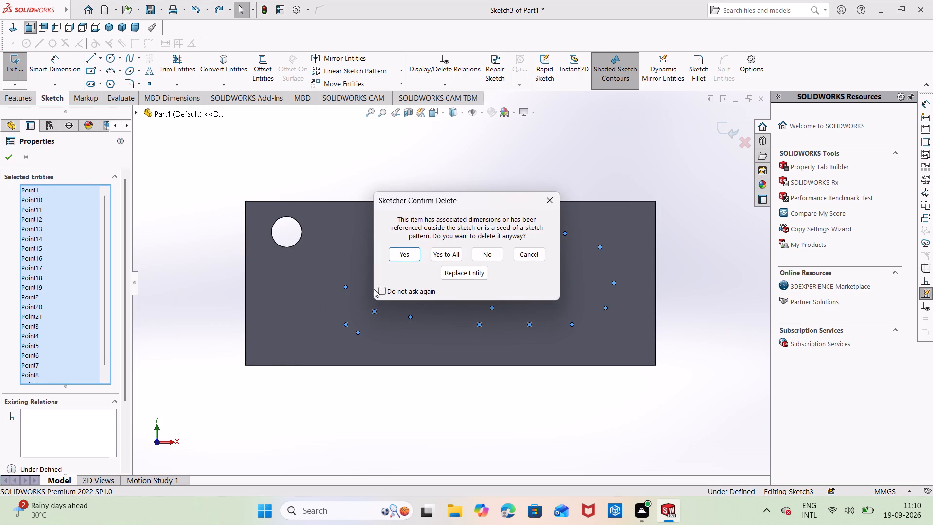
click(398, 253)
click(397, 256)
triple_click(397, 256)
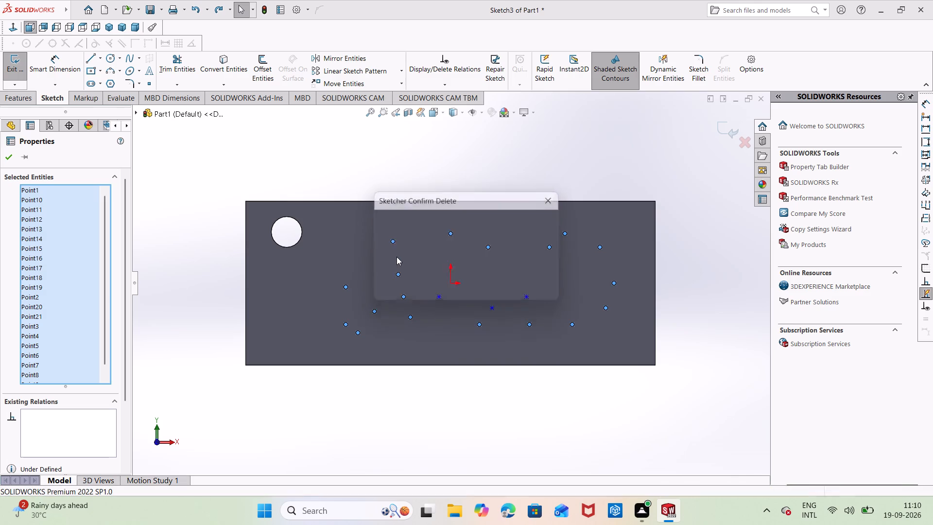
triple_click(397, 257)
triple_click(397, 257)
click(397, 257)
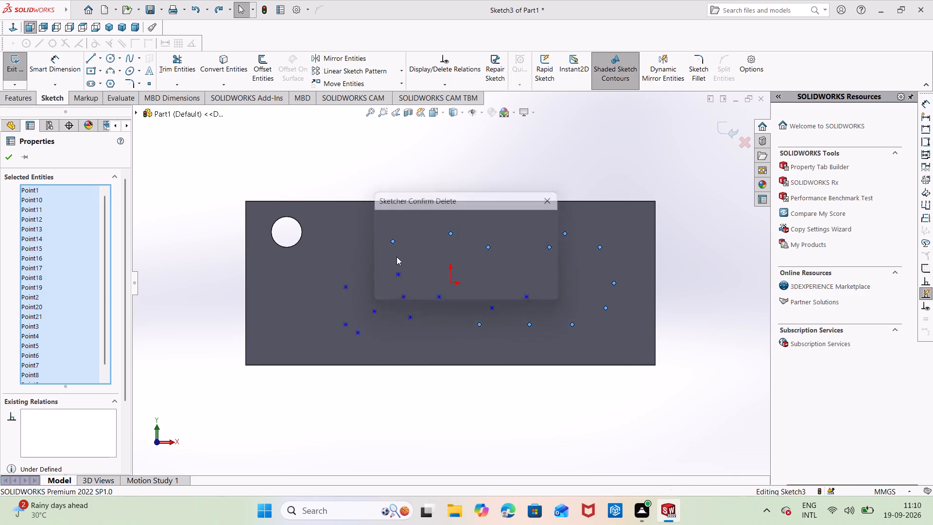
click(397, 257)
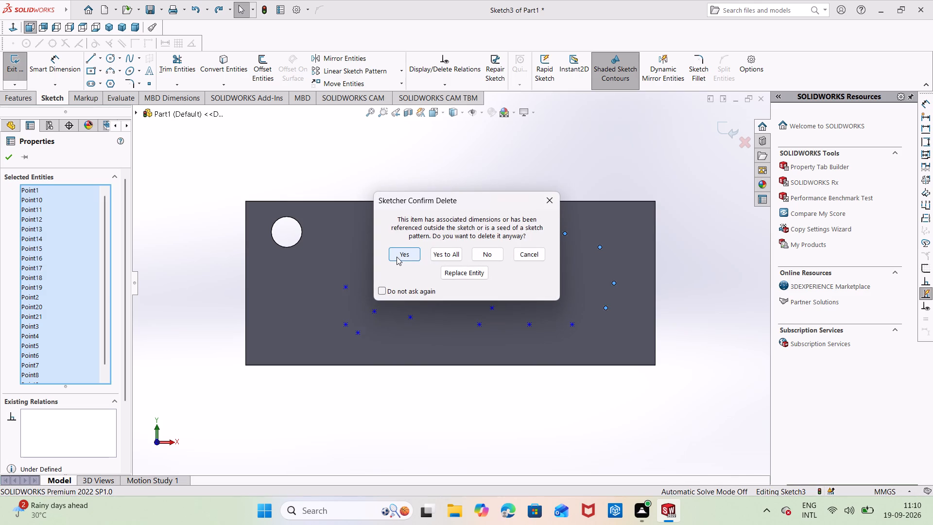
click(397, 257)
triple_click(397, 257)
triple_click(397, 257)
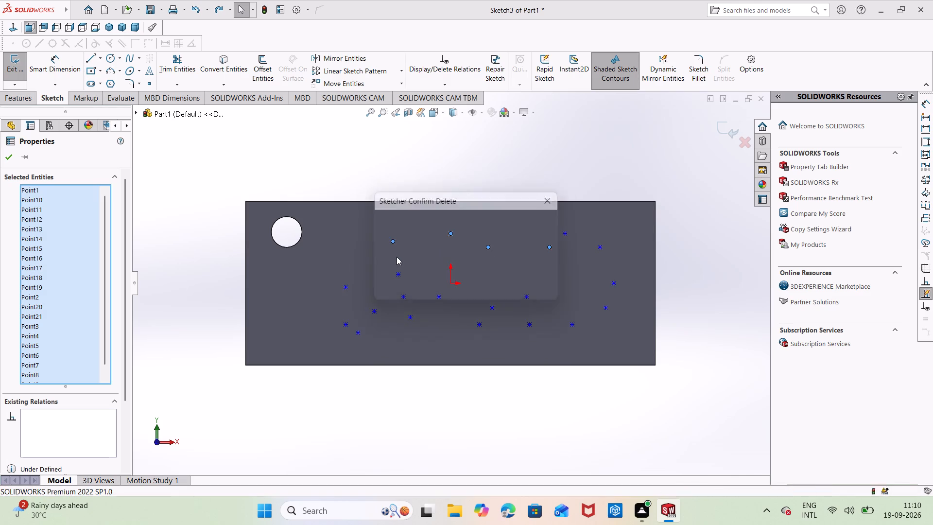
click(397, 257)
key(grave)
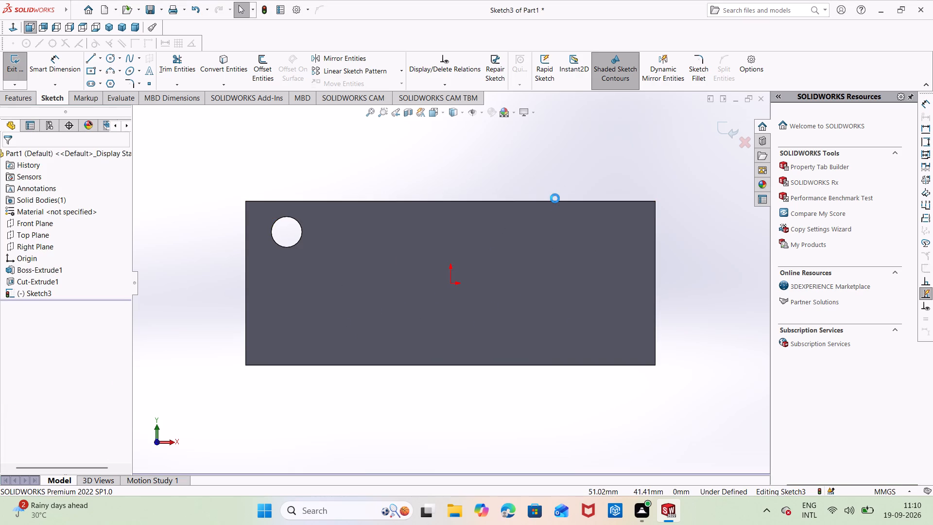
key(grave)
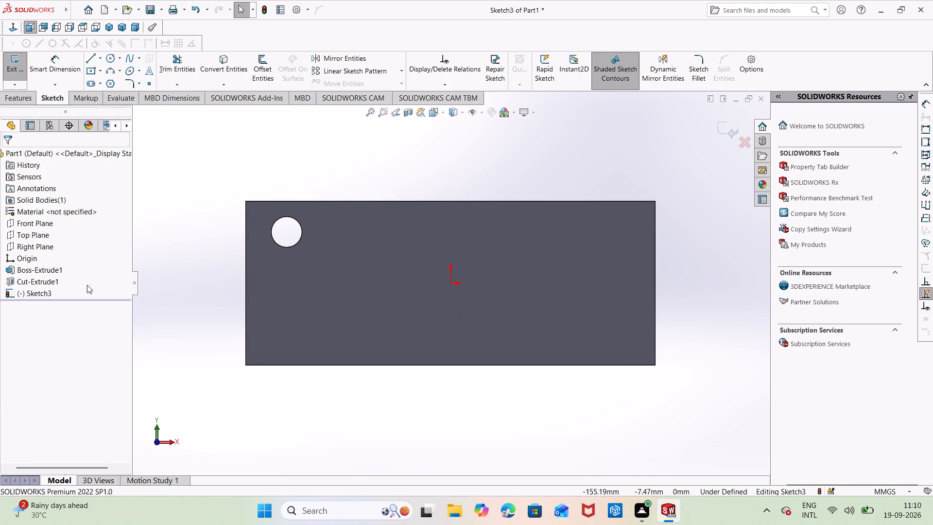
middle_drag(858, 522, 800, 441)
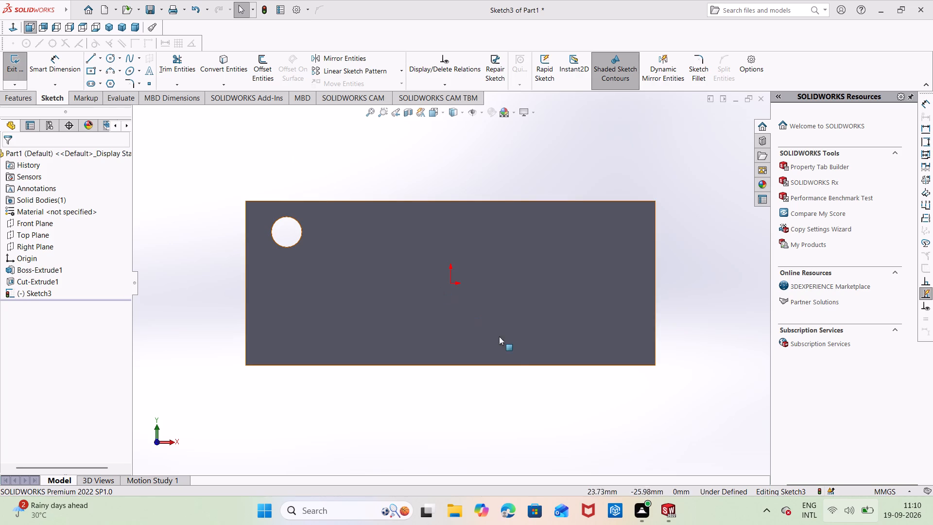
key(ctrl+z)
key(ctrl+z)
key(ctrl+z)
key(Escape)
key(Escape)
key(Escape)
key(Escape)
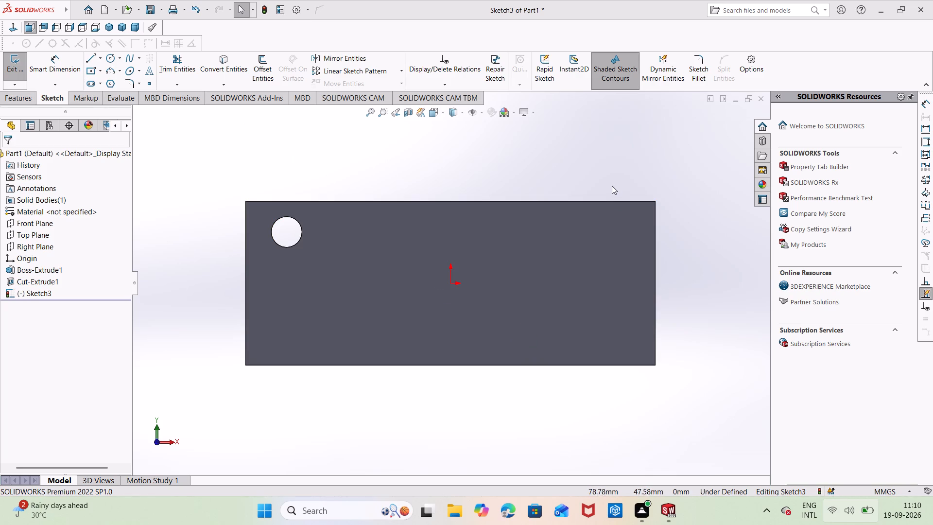
Undo the deletion of the Sketch3 points and the placement of every freehand point on the block's front face.
middle_drag(610, 190, 589, 234)
scroll(602, 214, down, 1)
scroll(589, 234, up, 1)
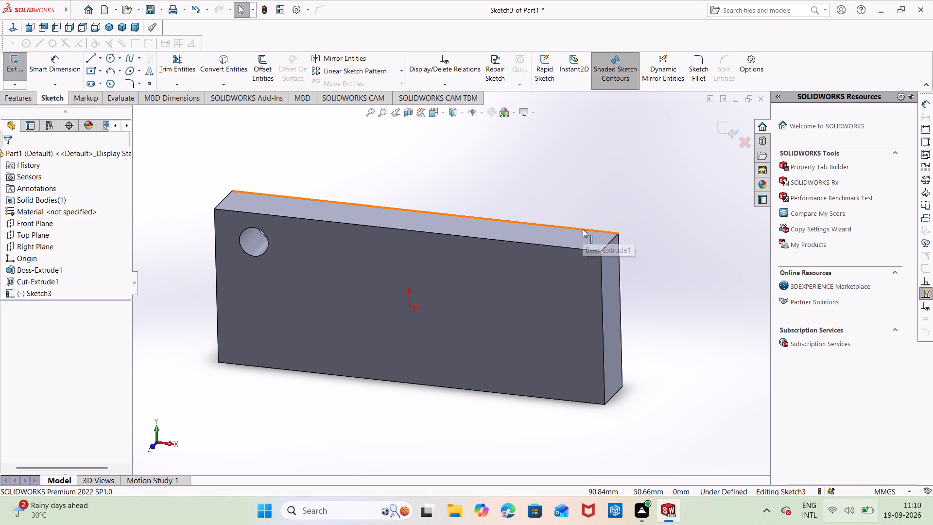
key(ctrl+z)
key(ctrl+z)
key(ctrl+z)
key(ctrl+z)
key(ctrl+z)
key(ctrl+z)
key(ctrl+z)
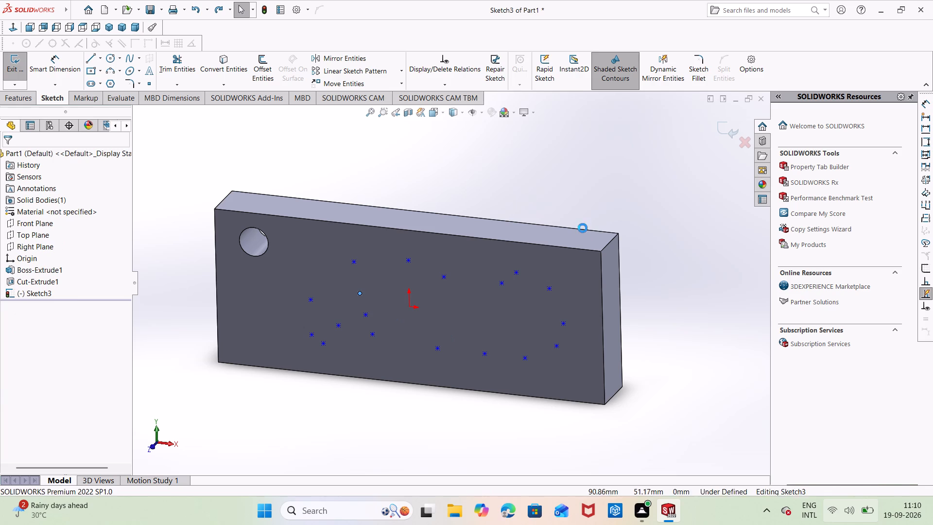
key(ctrl+z)
key(ctrl+z)
key(ctrl+z)
key(ctrl+z)
key(ctrl+z)
key(ctrl+z)
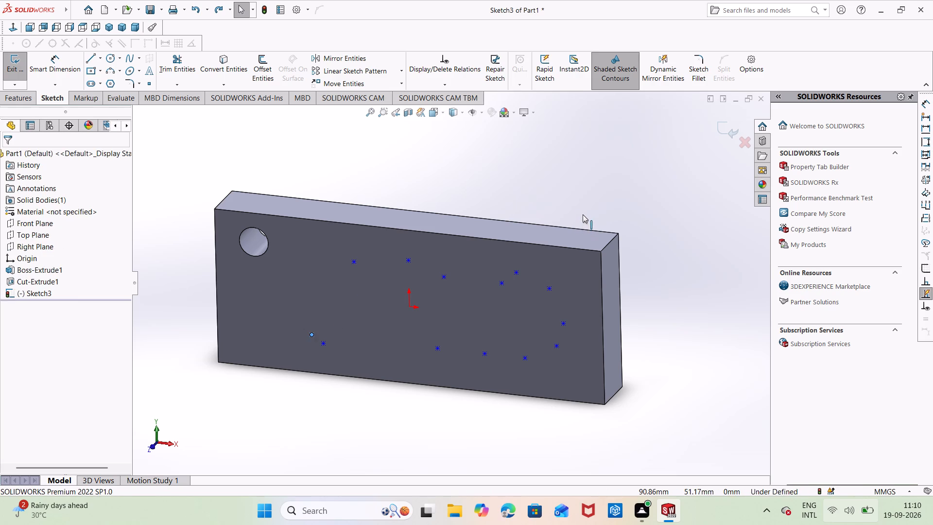
key(ctrl+z)
key(ctrl+z)
key(ctrl+z)
key(ctrl+z)
key(ctrl+z)
key(ctrl+z)
key(ctrl+z)
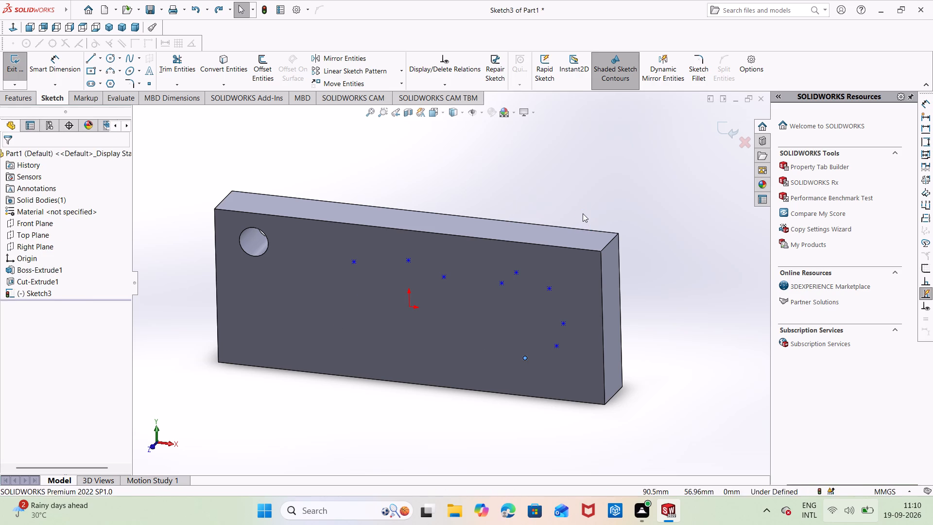
key(ctrl+z)
key(ctrl+z)
key(ctrl+z)
key(ctrl+z)
key(ctrl+z)
key(ctrl+z)
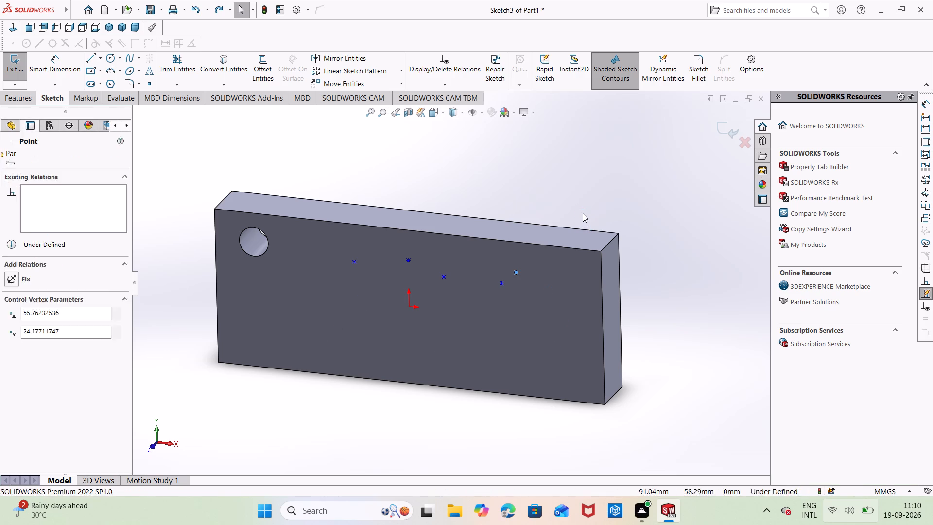
key(ctrl+z)
key(ctrl+z)
key(ctrl+z)
key(ctrl+z)
key(ctrl+z)
key(ctrl+z)
key(ctrl+z)
key(ctrl+z)
key(ctrl+z)
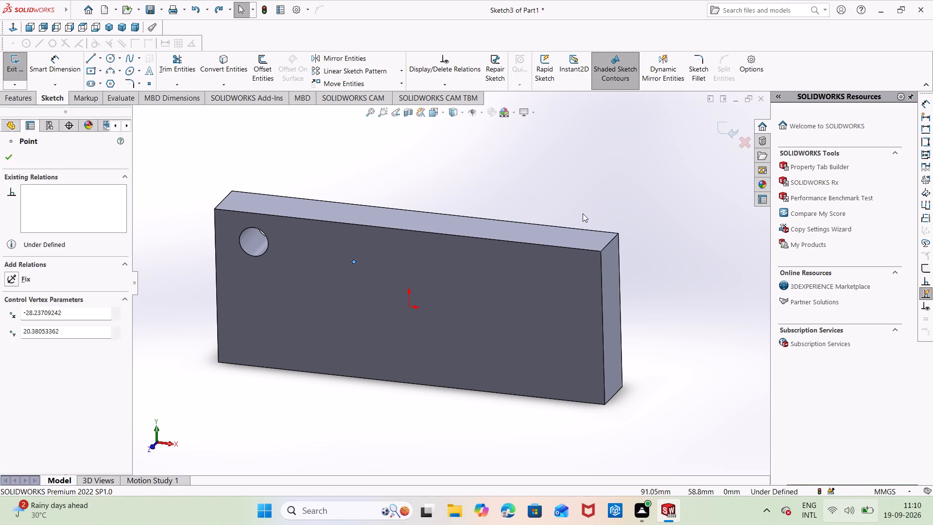
key(ctrl+z)
Undo the creation of Sketch3, the corner hole's extruded cut and the dimensions of its circle.
key(ctrl+z)
key(ctrl+z)
key(ctrl+z)
key(ctrl+z)
key(ctrl+z)
key(ctrl+z)
key(ctrl+z)
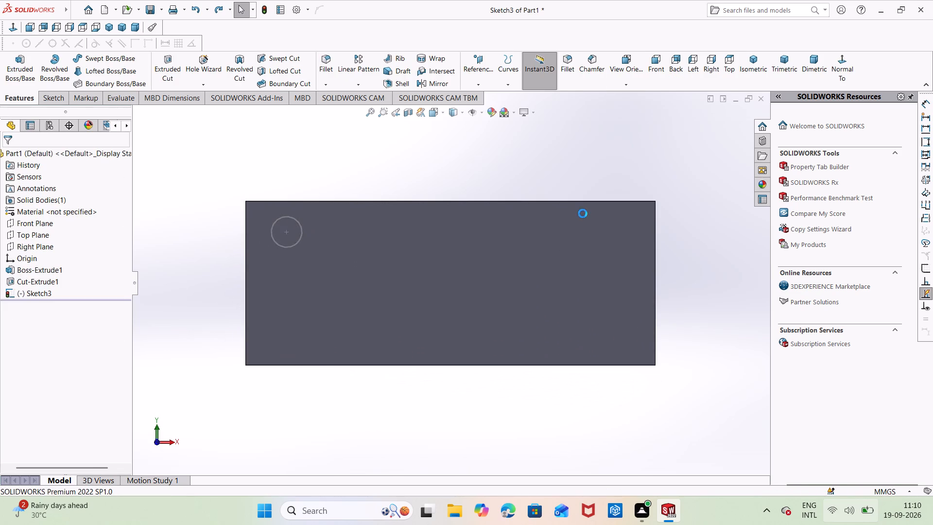
key(ctrl+z)
key(ctrl+z)
key(ctrl+z)
key(ctrl+z)
key(ctrl+z)
key(ctrl+z)
key(ctrl+z)
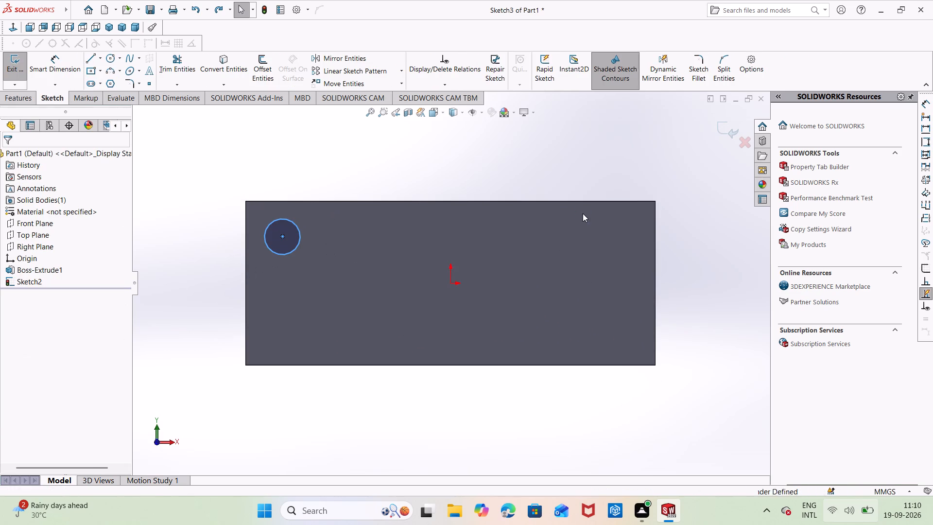
Undo the hole circle, the block's extrusion and its base rectangle sketch, back to an empty part.
key(ctrl+z)
key(ctrl+z)
key(ctrl+z)
key(ctrl+z)
key(ctrl+z)
key(ctrl+z)
key(ctrl+z)
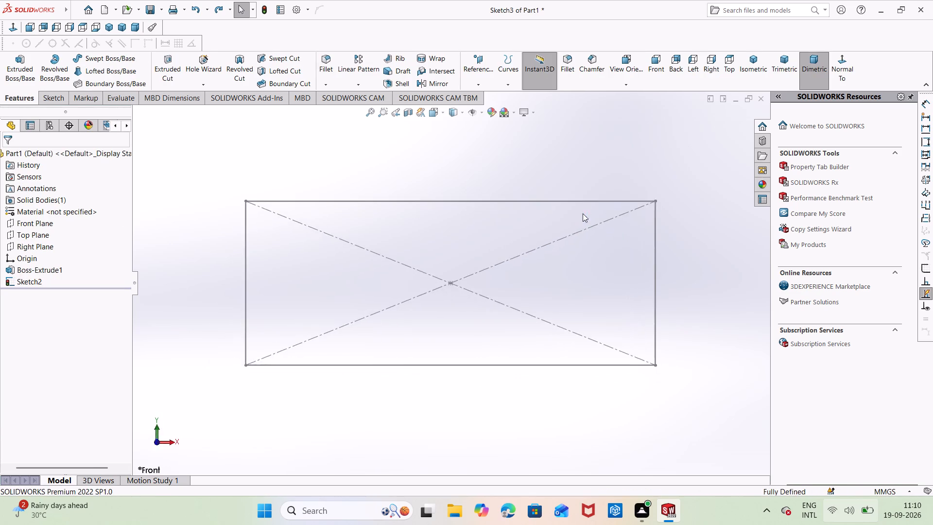
key(ctrl+z)
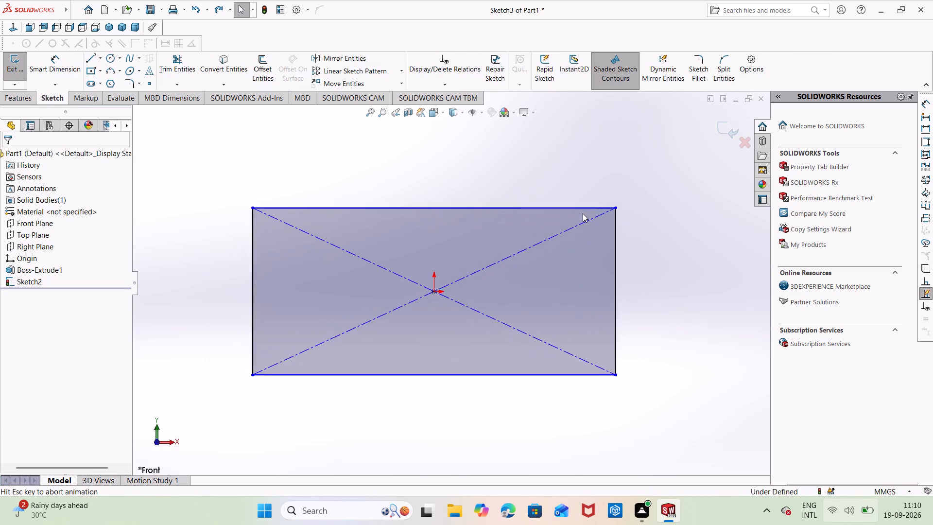
key(ctrl+z)
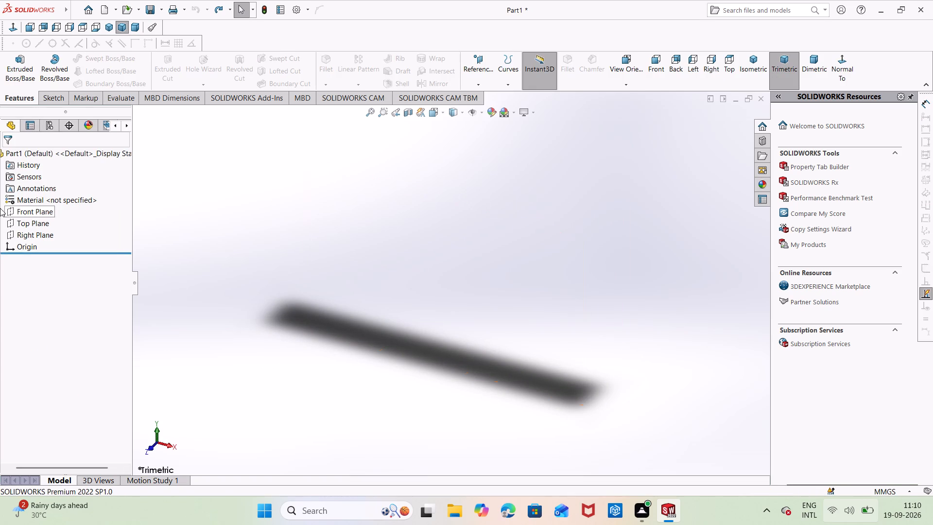
Start a sketch on the Front Plane and draw a center rectangle about 235 × 83 mm from the origin.
right_click(30, 212)
click(37, 200)
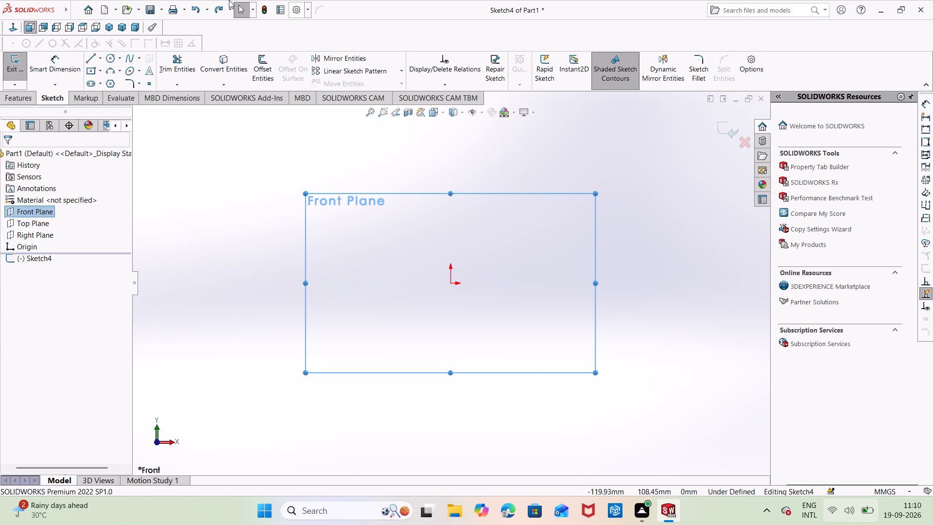
click(87, 68)
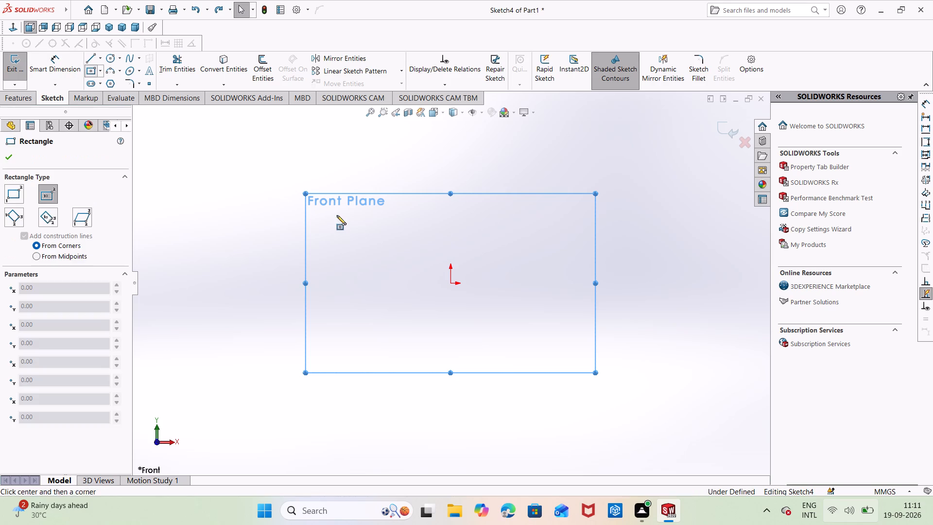
click(450, 285)
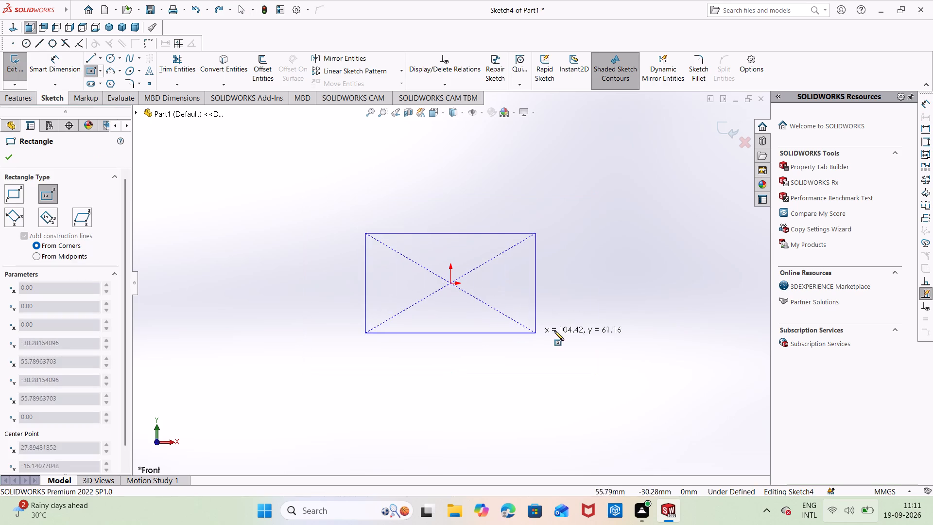
click(641, 351)
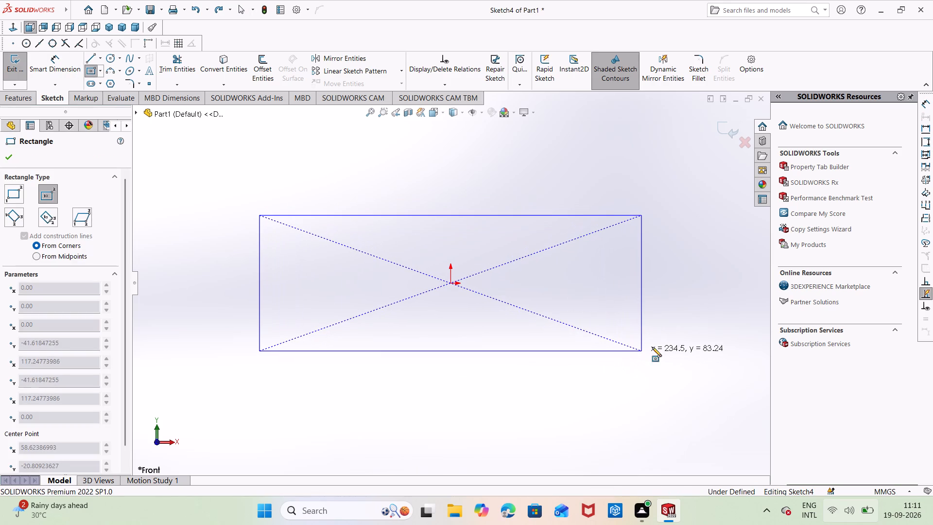
Dimension the center rectangle to 38 mm high and 66 mm wide.
key(Escape)
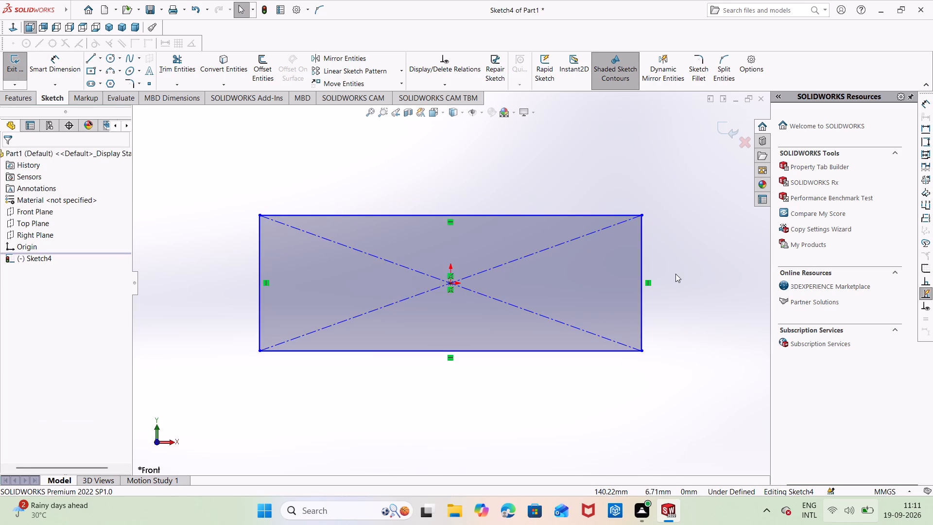
right_drag(675, 277, 634, 235)
right_drag(669, 264, 665, 202)
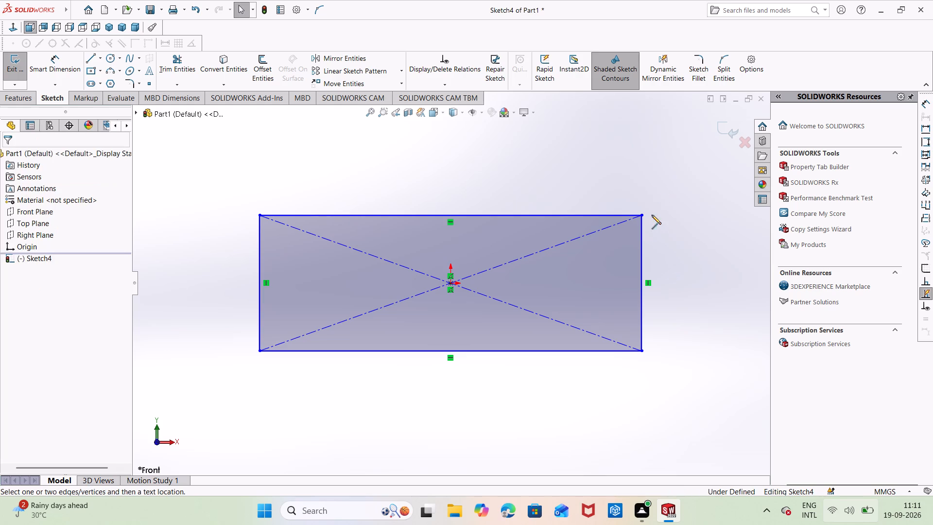
click(642, 265)
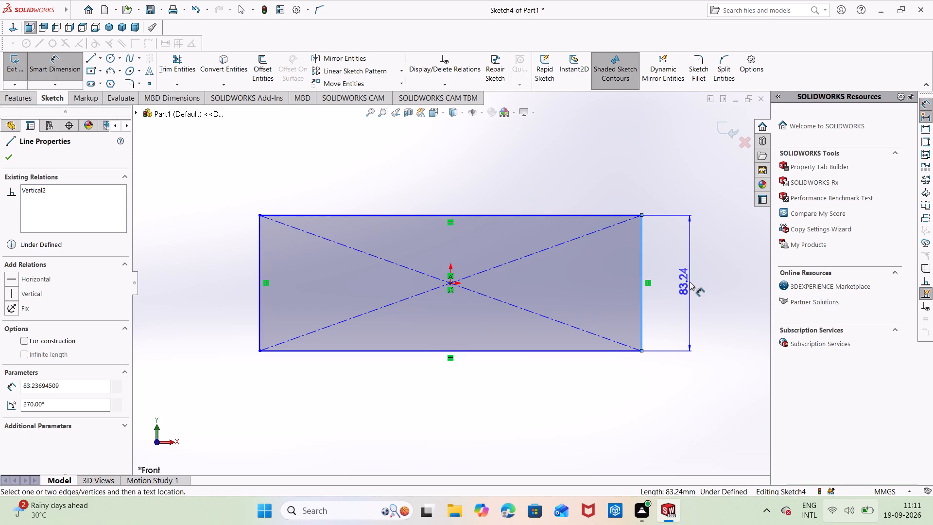
click(690, 281)
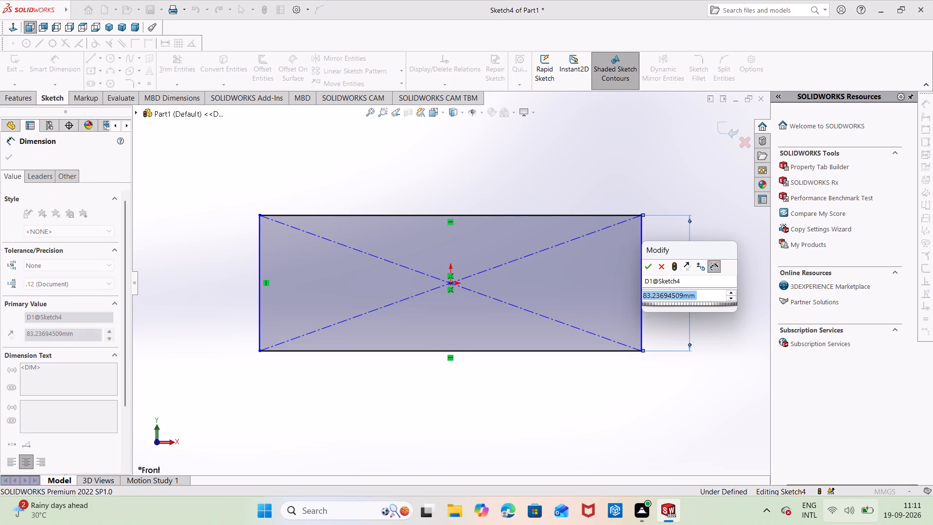
key(BackSpace)
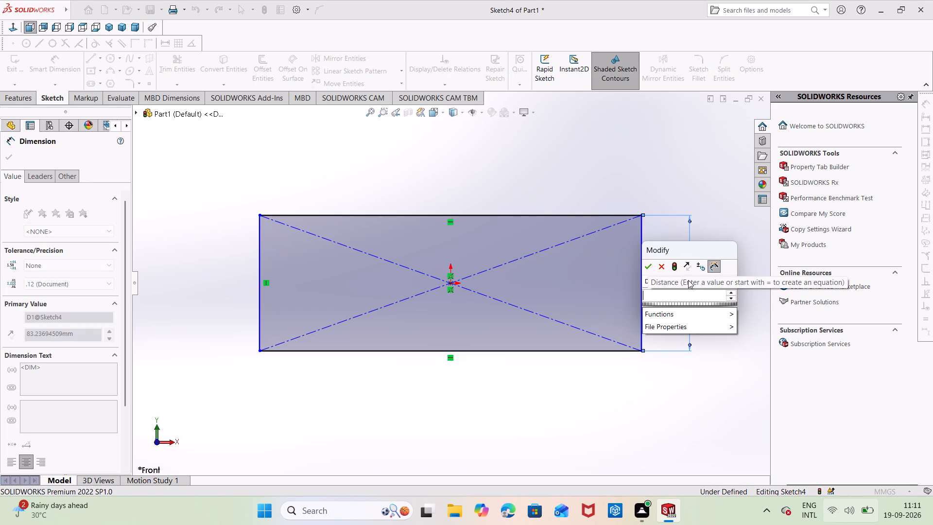
text(38)
key(Return)
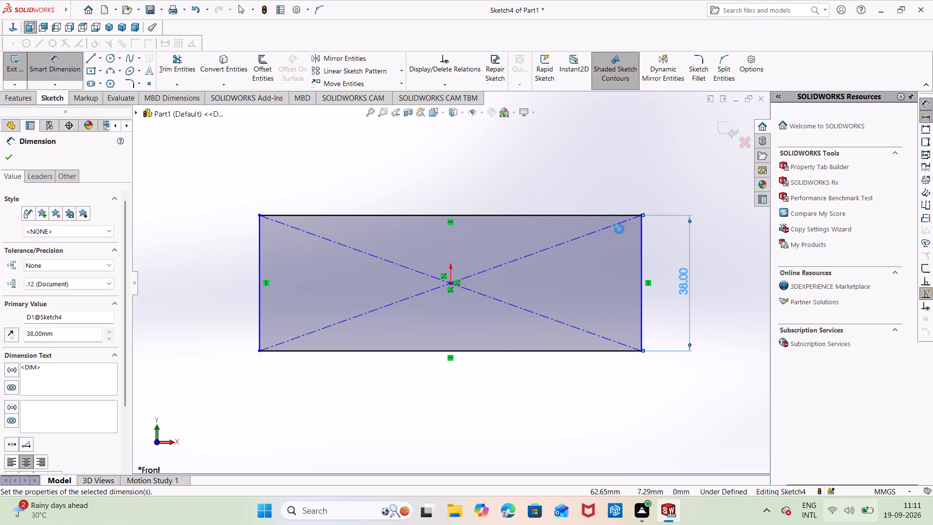
click(576, 215)
click(570, 181)
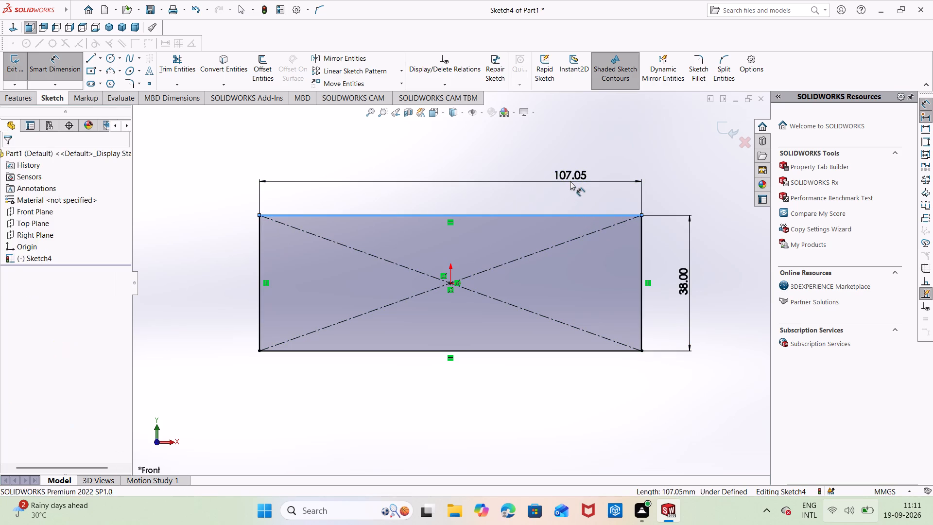
key(BackSpace)
text(66)
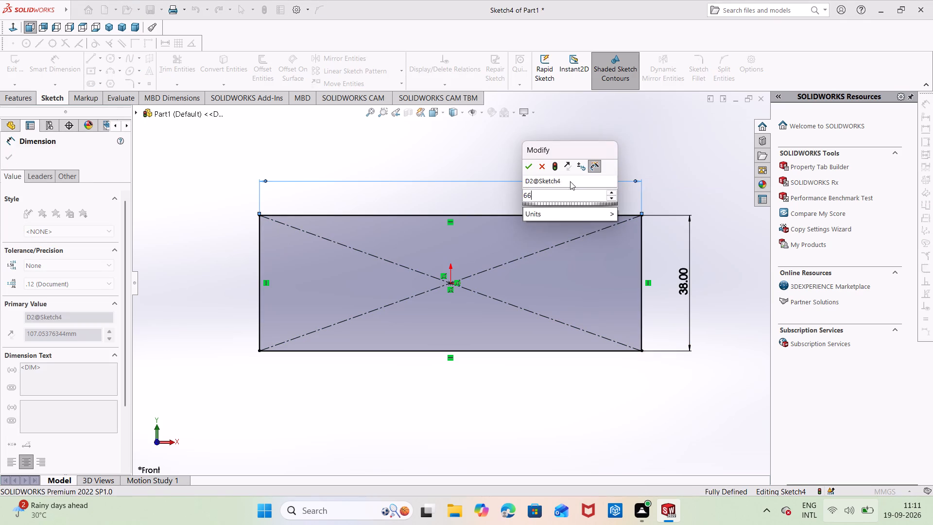
key(Return)
click(549, 158)
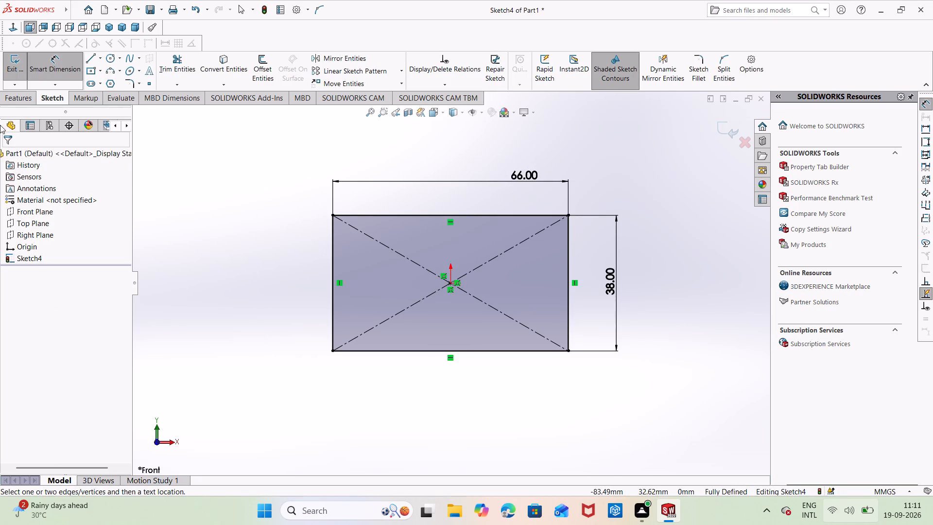
Extrude the rectangle as a blind boss 36 mm deep in the reversed direction, behind the Front Plane.
click(16, 107)
click(18, 96)
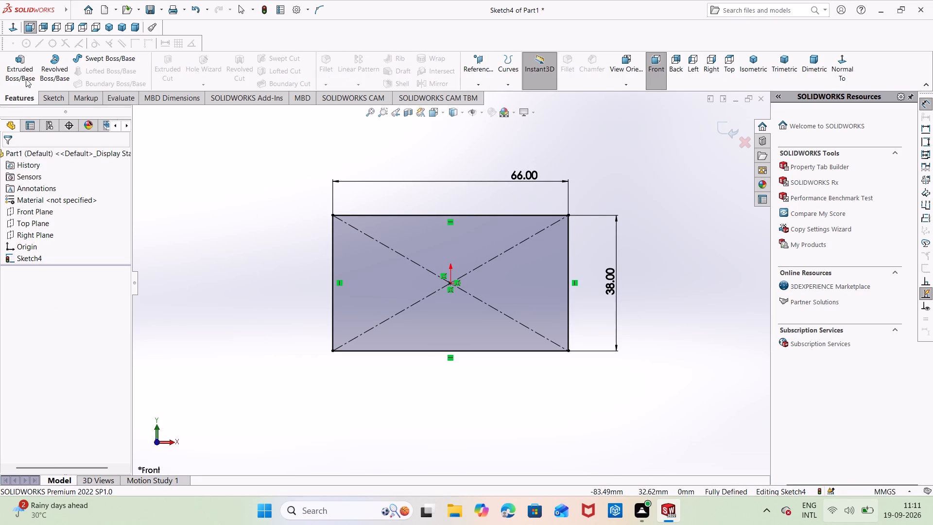
click(17, 63)
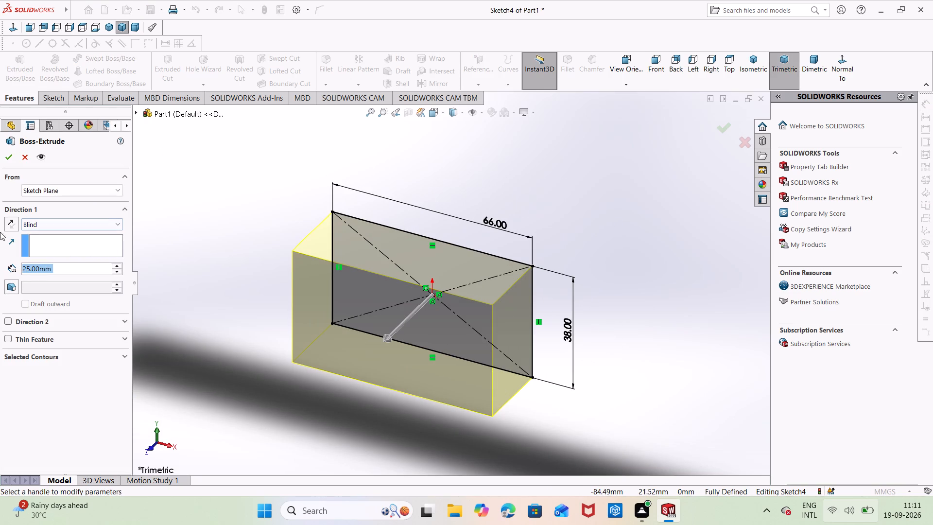
click(12, 220)
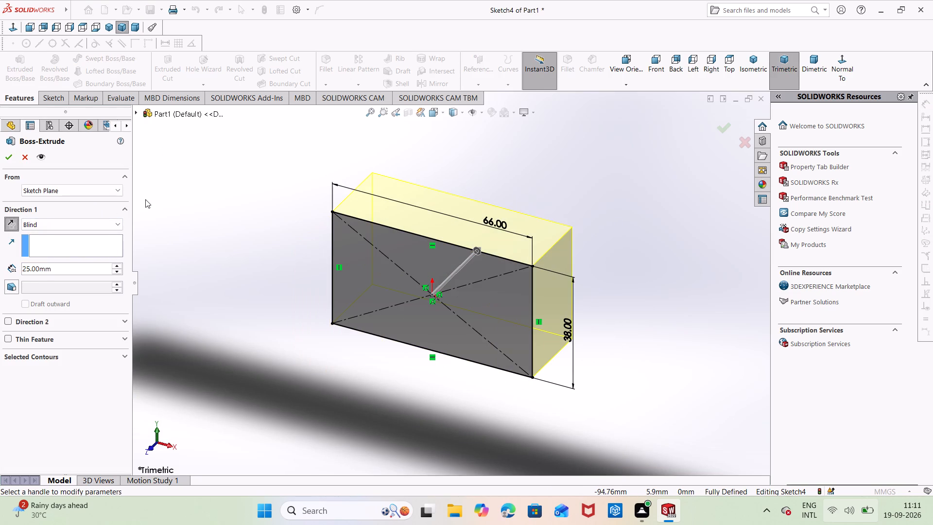
click(89, 271)
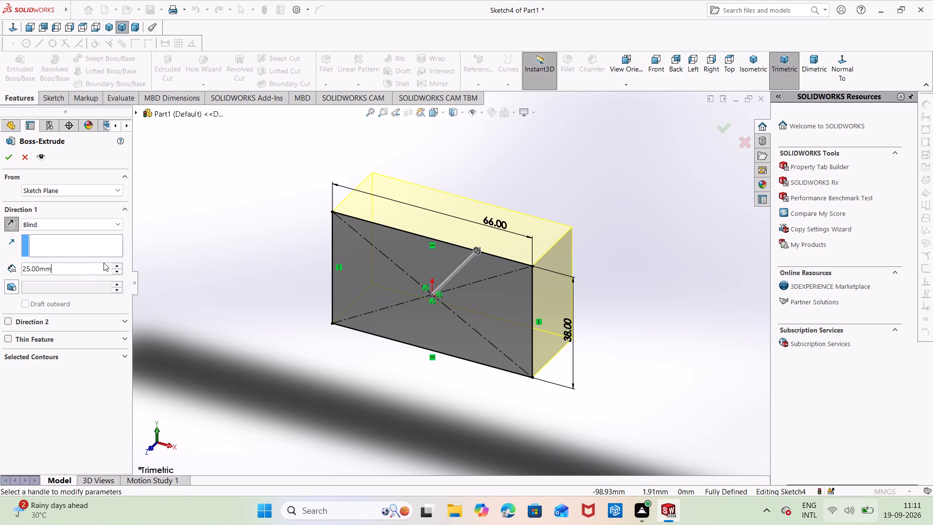
key(BackSpace)
key(BackSpace)
key(BackSpace)
key(BackSpace)
key(BackSpace)
key(BackSpace)
key(BackSpace)
key(BackSpace)
key(BackSpace)
key(BackSpace)
key(BackSpace)
key(BackSpace)
key(BackSpace)
key(BackSpace)
key(BackSpace)
key(BackSpace)
key(BackSpace)
text(36)
key(Return)
click(6, 157)
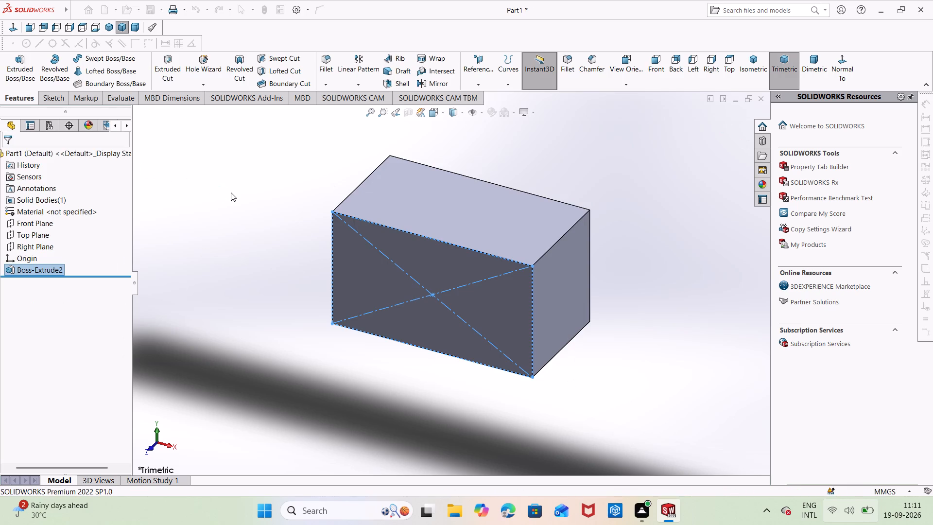
click(230, 192)
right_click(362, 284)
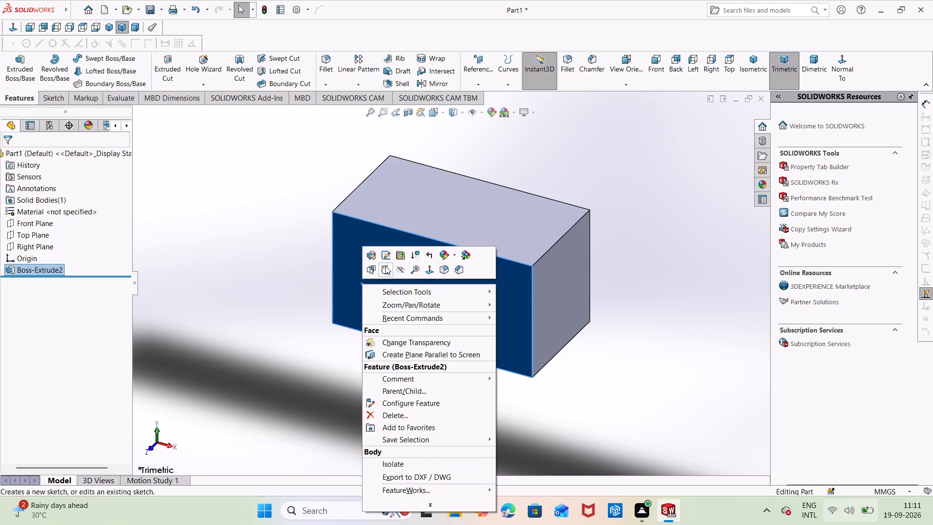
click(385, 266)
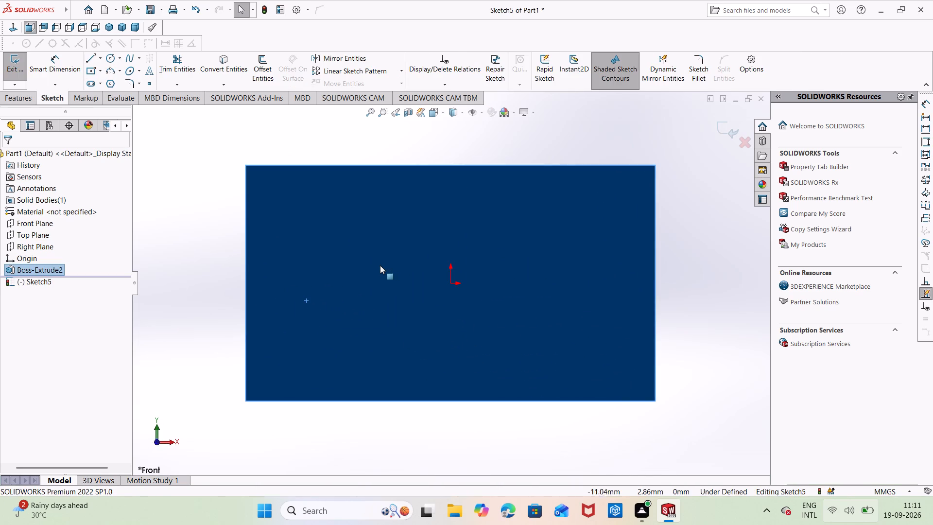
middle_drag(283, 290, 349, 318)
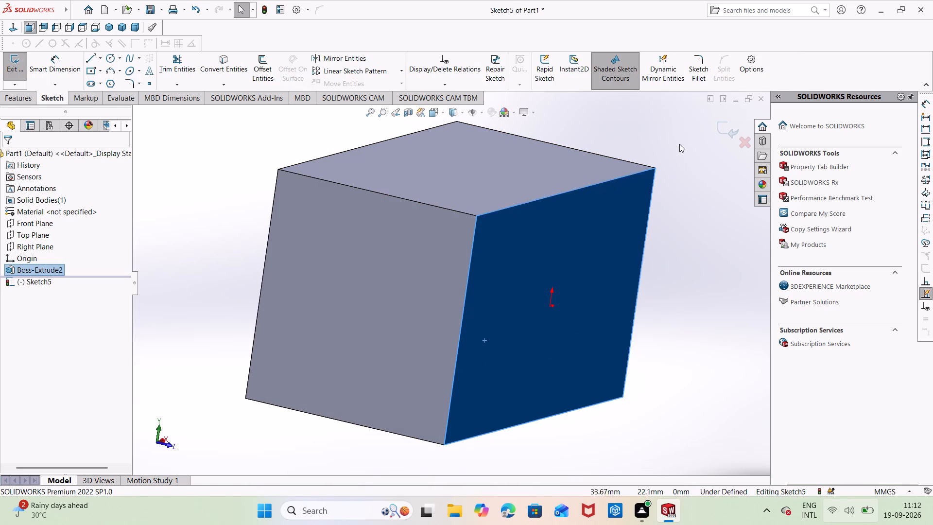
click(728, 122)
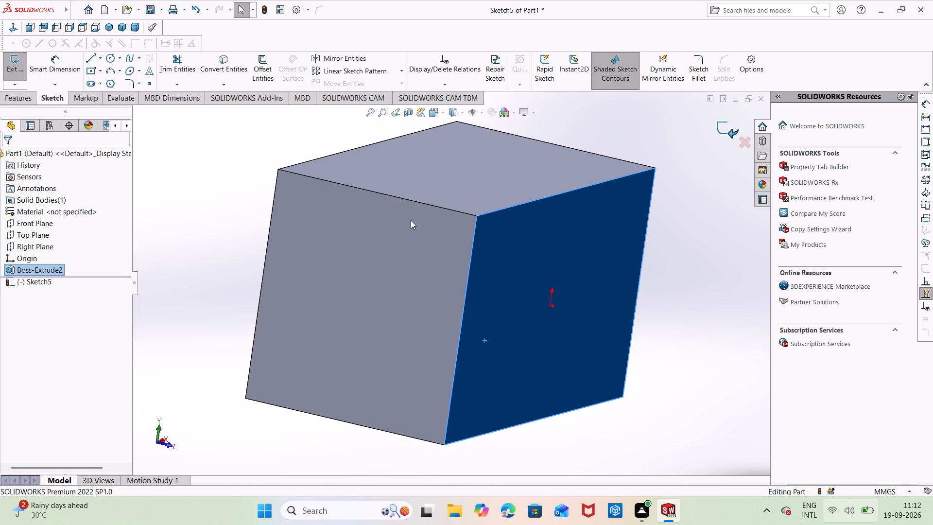
Start a sketch on the block's left side face and draw a circle about 11 mm in diameter at the face's center.
right_click(359, 256)
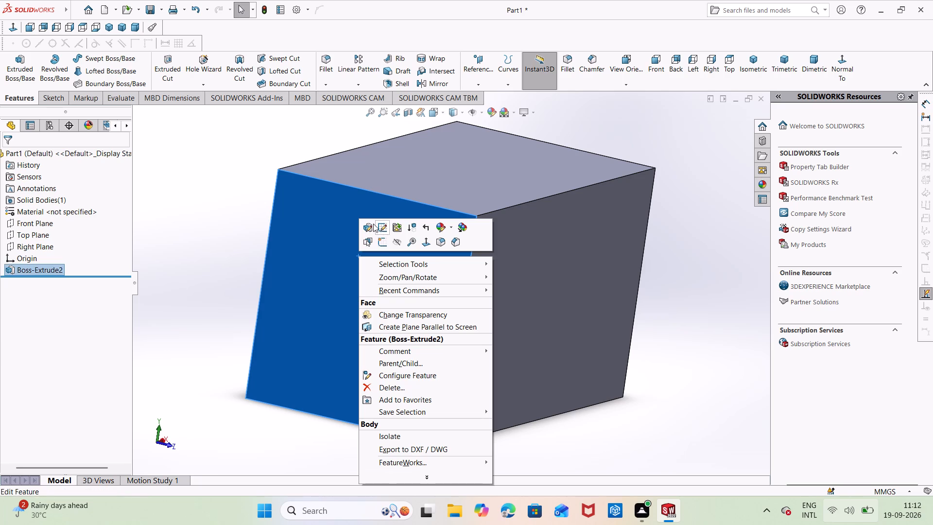
click(380, 238)
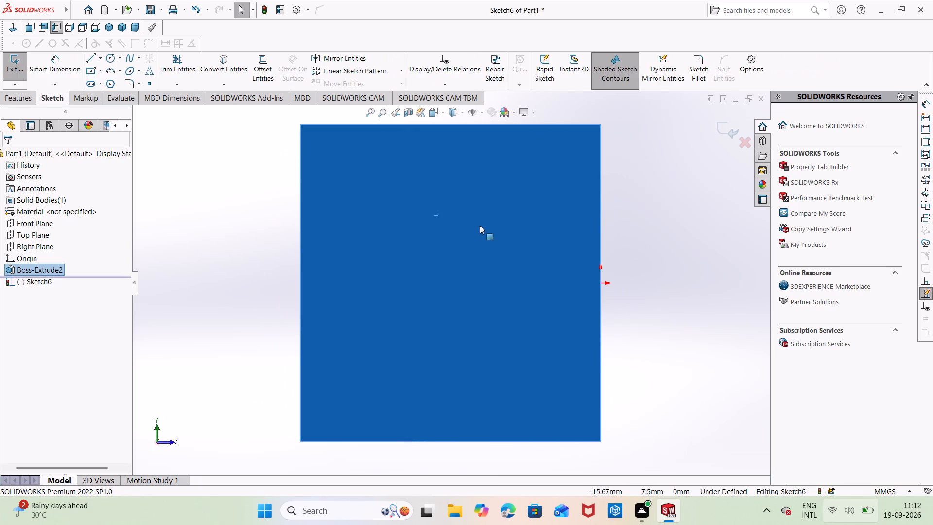
right_drag(639, 293, 645, 229)
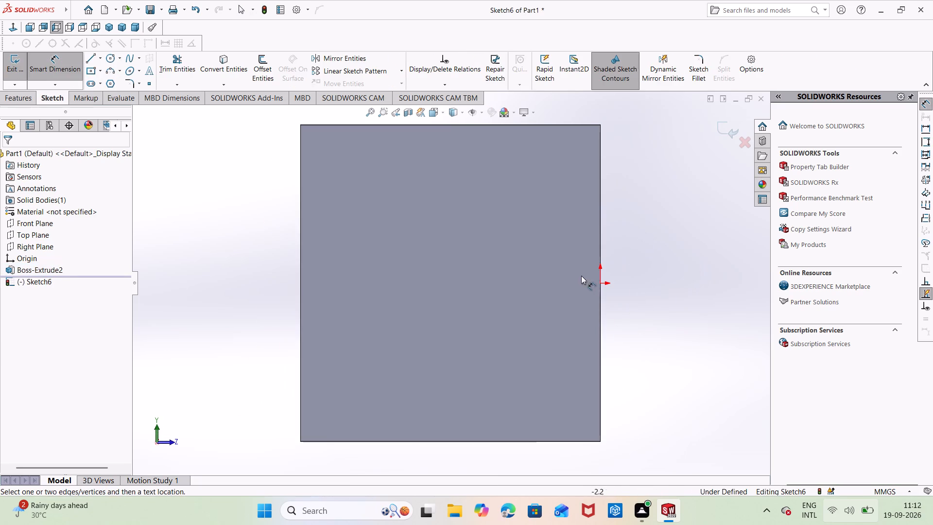
right_drag(648, 278, 397, 519)
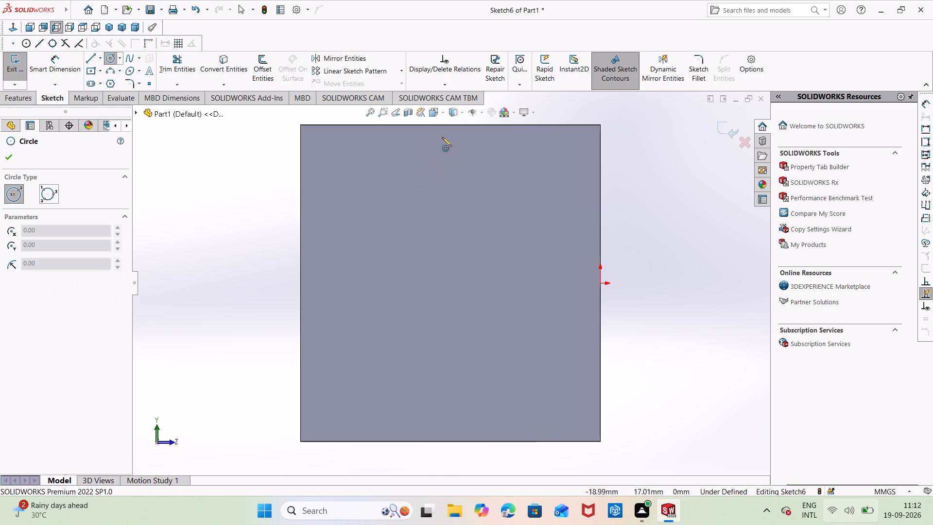
click(451, 285)
click(495, 297)
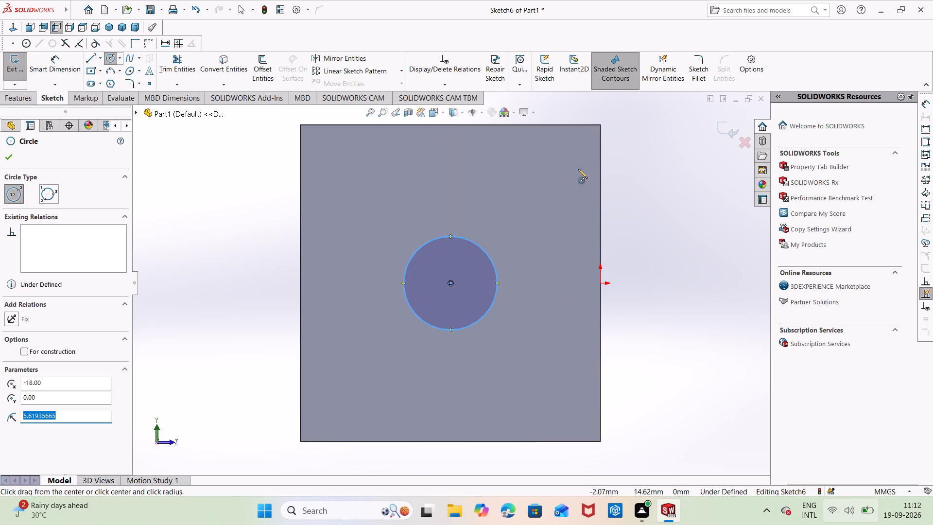
key(Escape)
Dimension the circle on the side face to a diameter of 24 mm.
right_drag(530, 239, 536, 189)
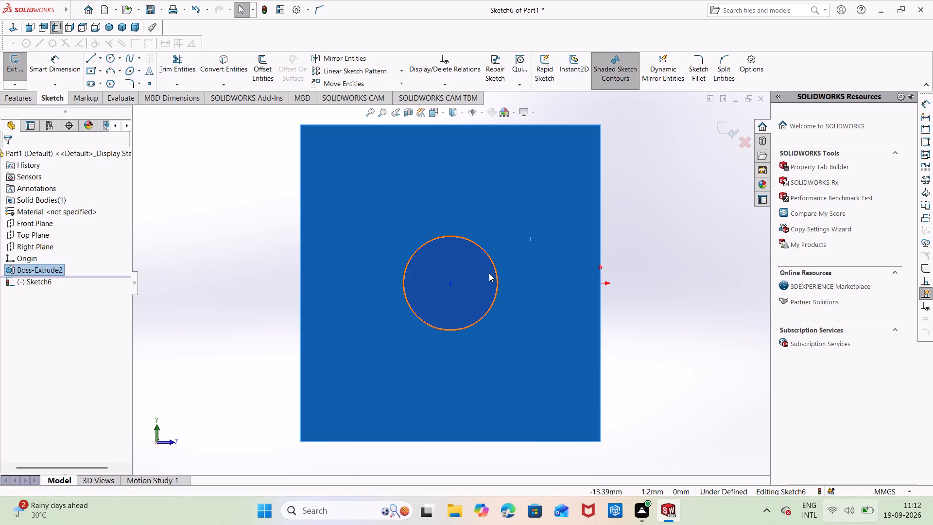
click(498, 274)
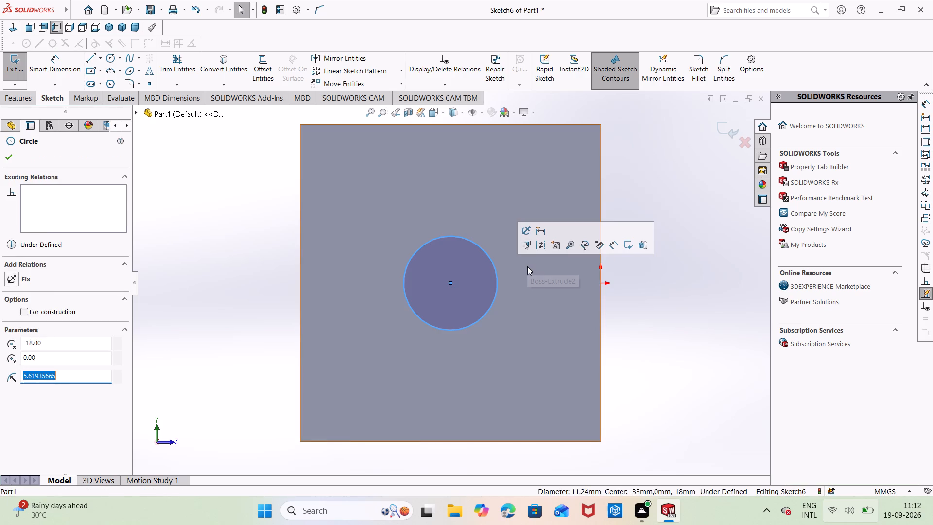
key(Escape)
key(Escape)
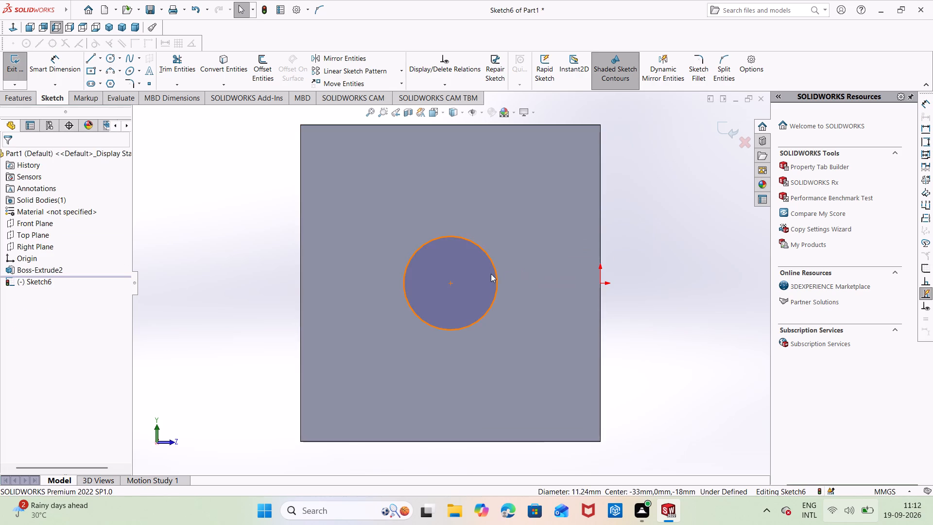
right_drag(506, 262, 514, 203)
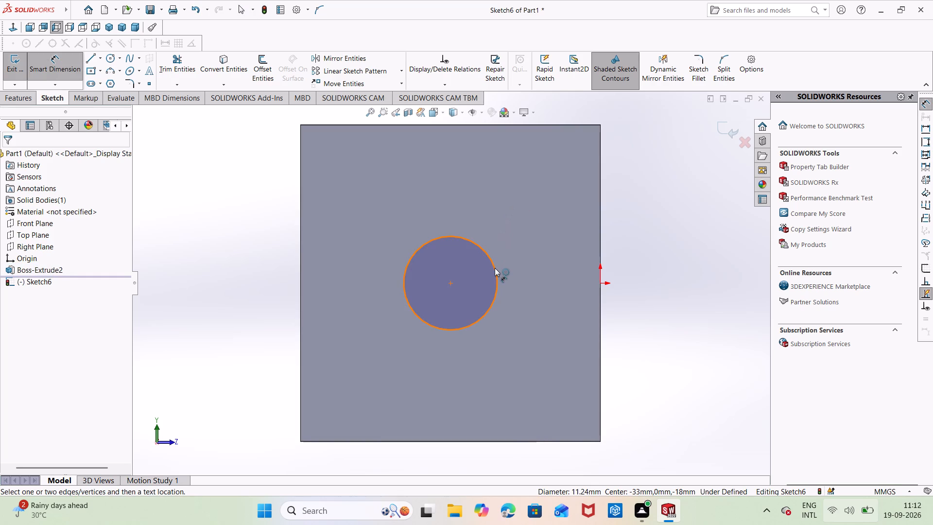
click(495, 268)
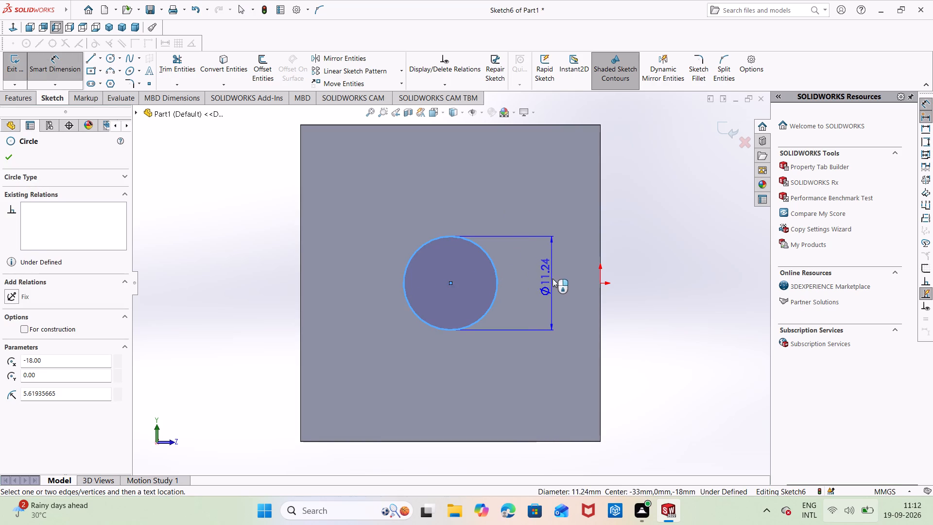
click(552, 278)
key(BackSpace)
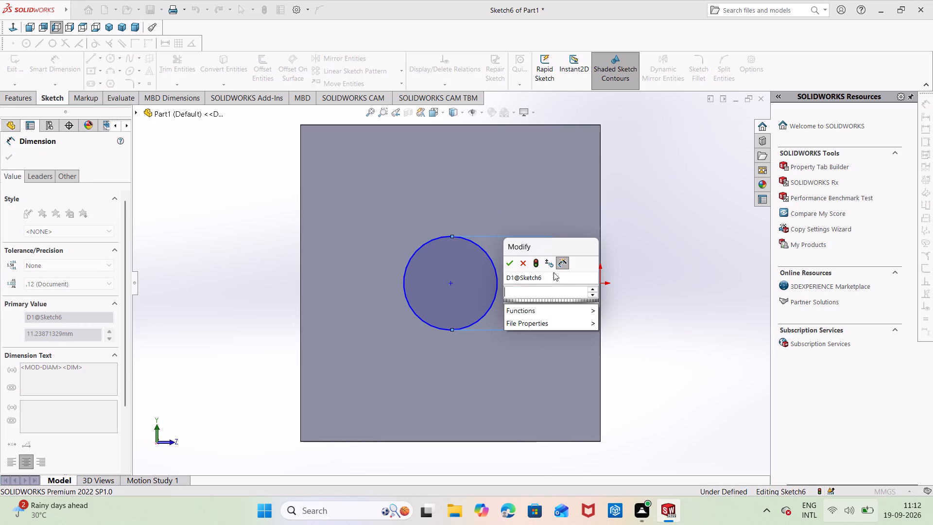
key(2)
key(4)
key(Return)
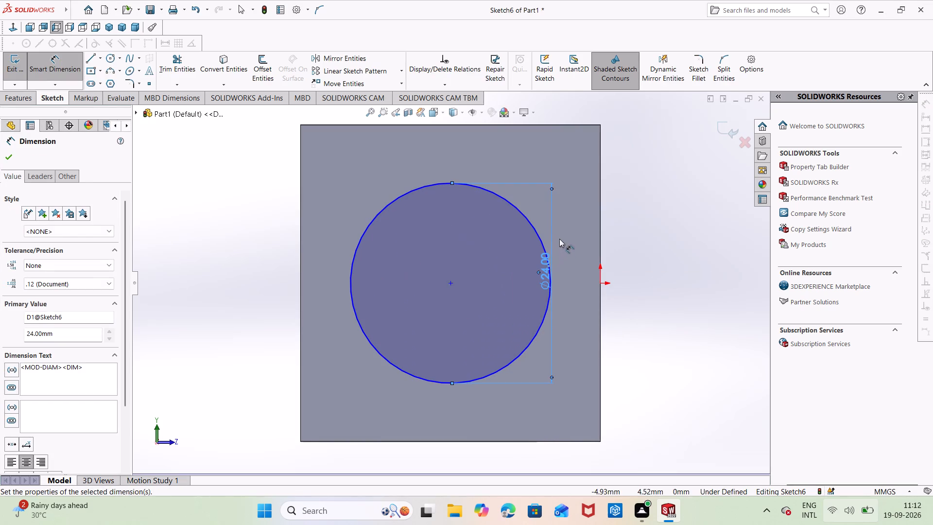
click(559, 238)
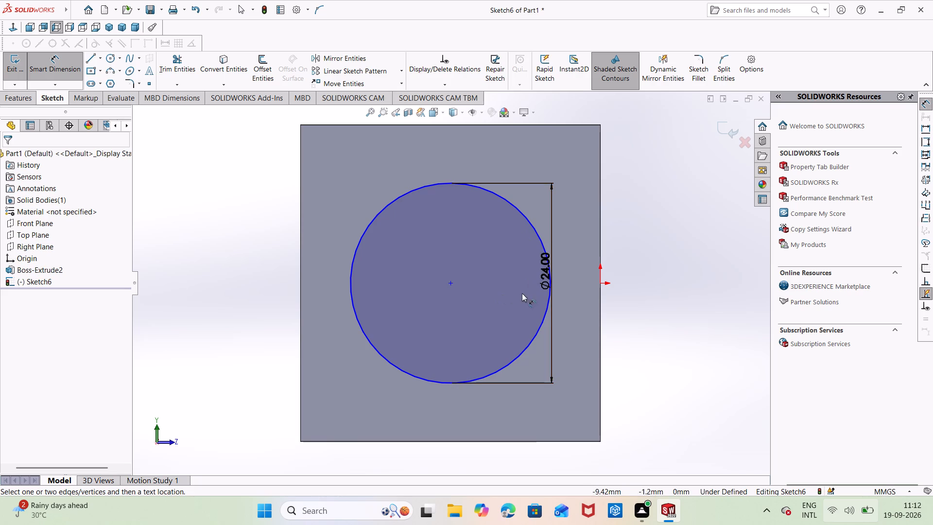
key(Escape)
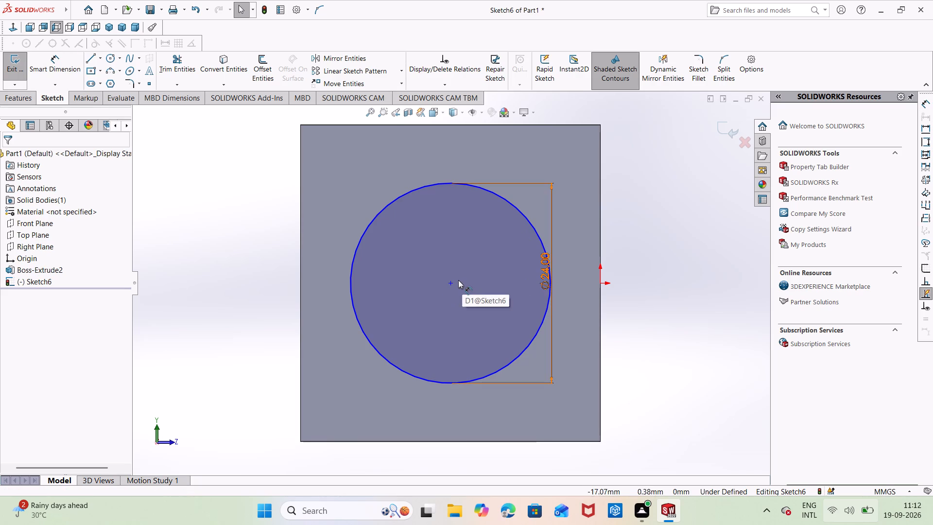
Add a Horizontal relation between the circle's center point and the origin.
click(450, 285)
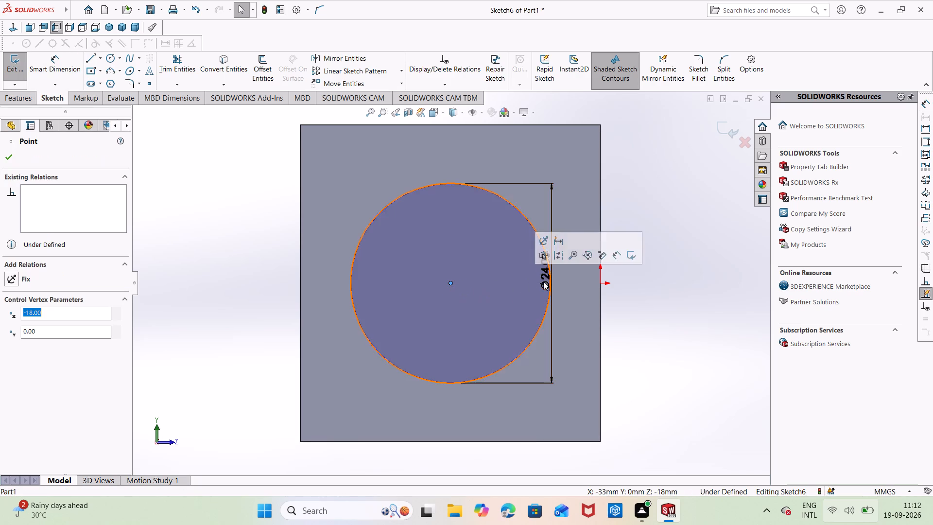
shift+click(601, 284)
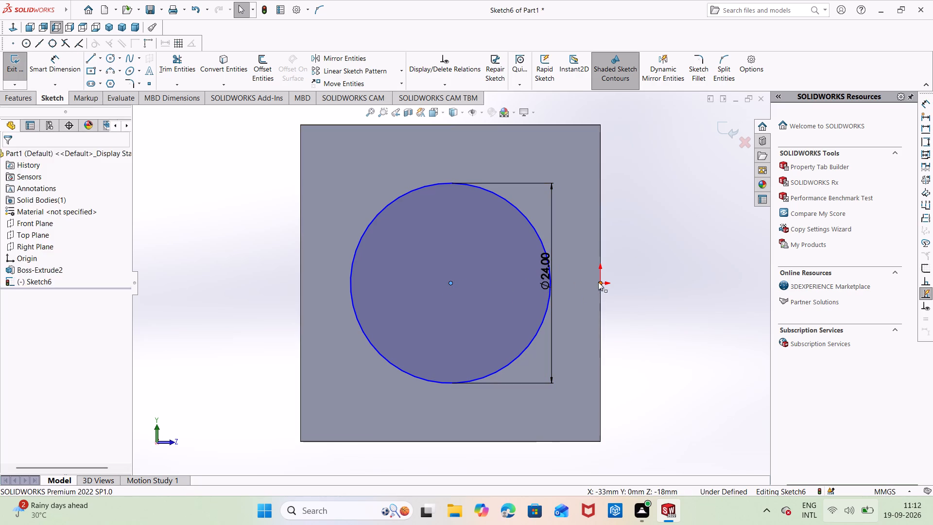
click(46, 331)
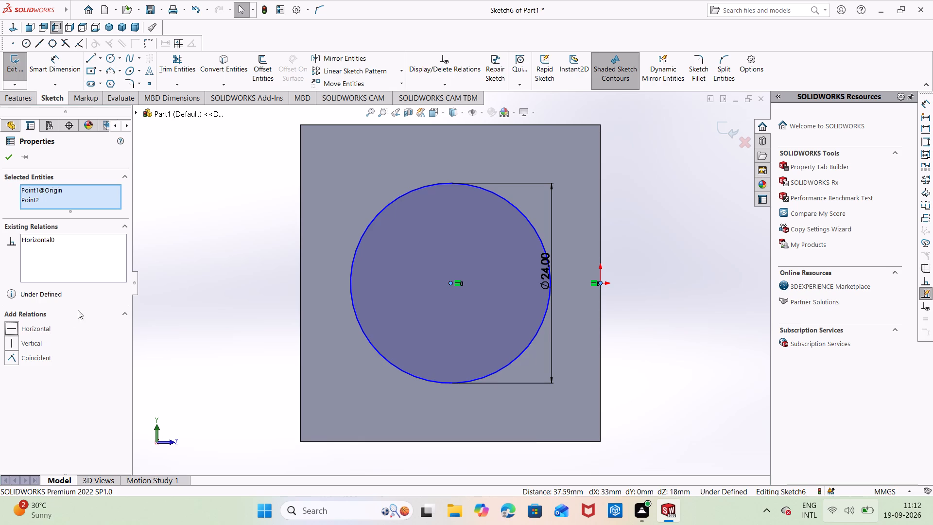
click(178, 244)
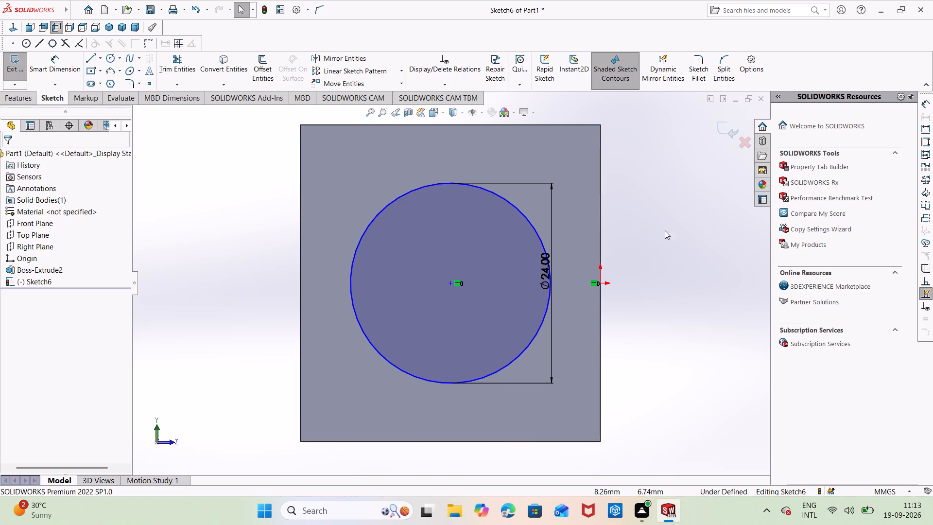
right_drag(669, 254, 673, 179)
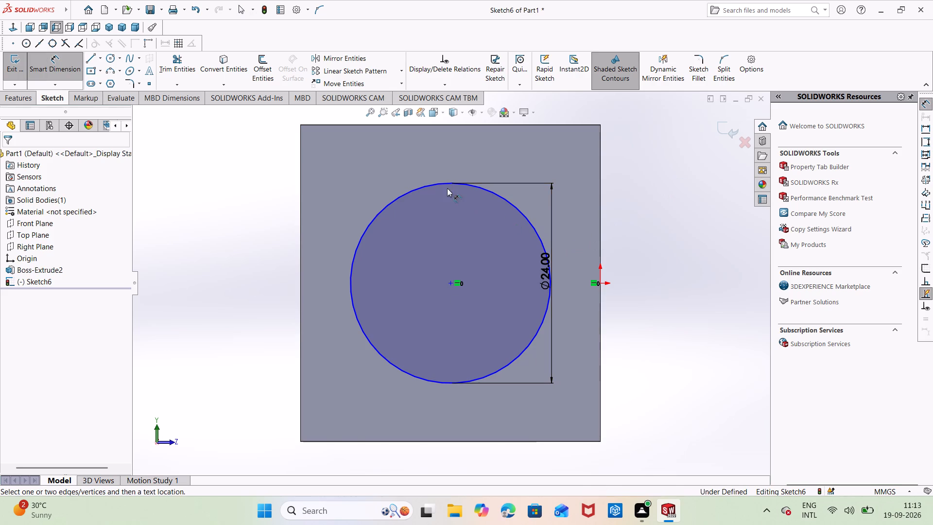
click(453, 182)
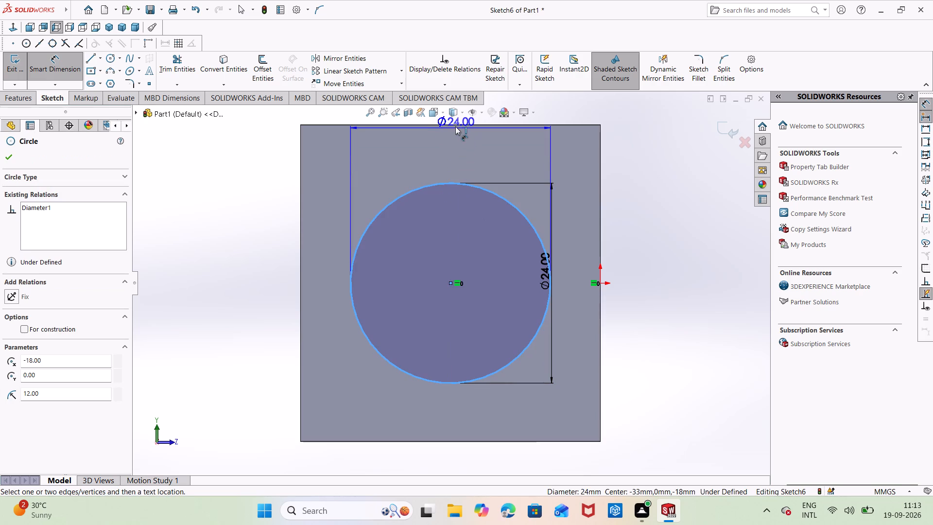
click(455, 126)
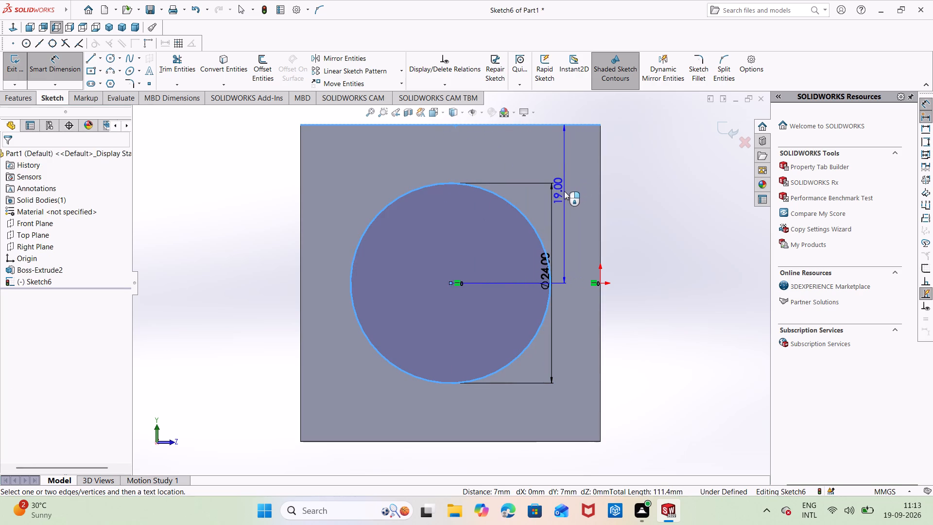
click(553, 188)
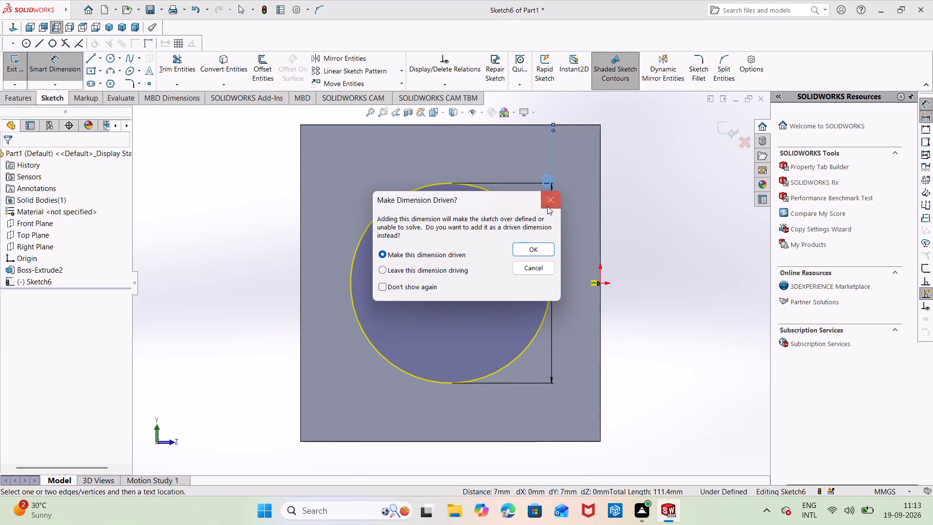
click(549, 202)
Dimension the circle's center point 18 mm from the side face's rear vertical edge.
click(449, 284)
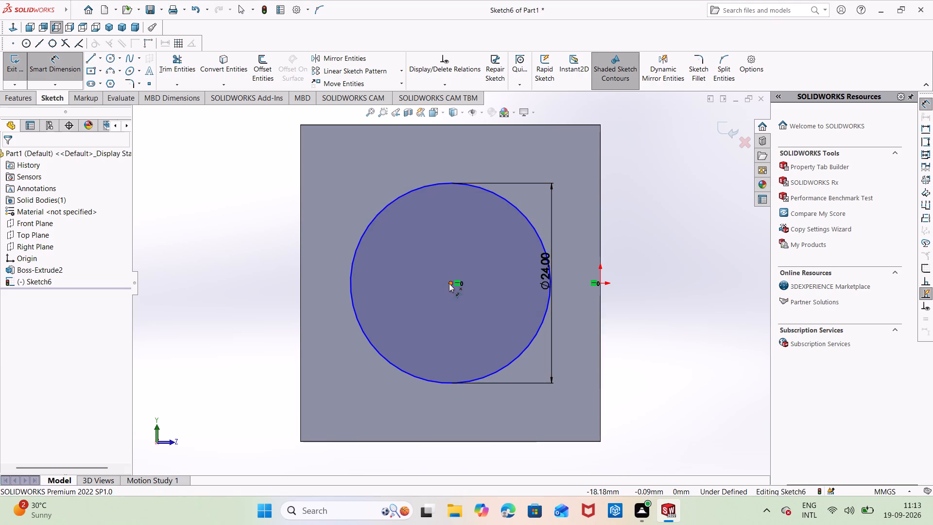
click(302, 285)
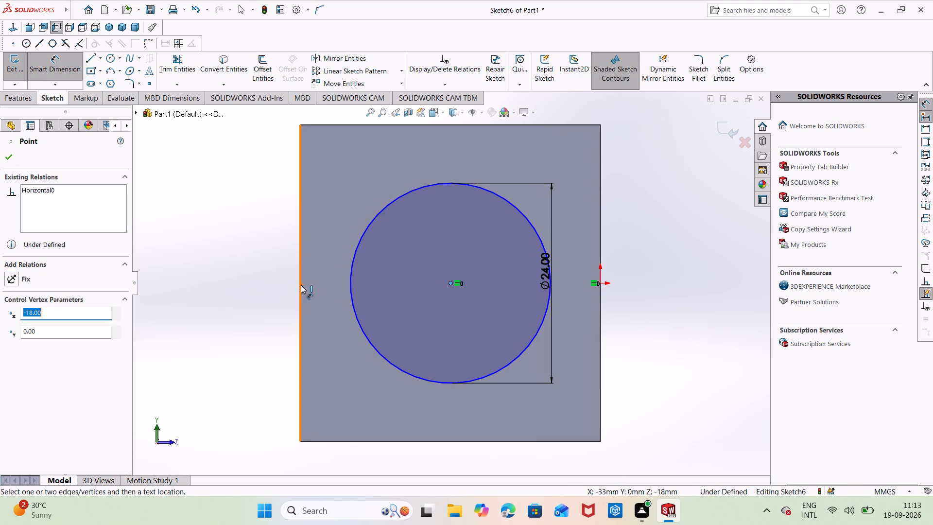
click(301, 285)
click(346, 192)
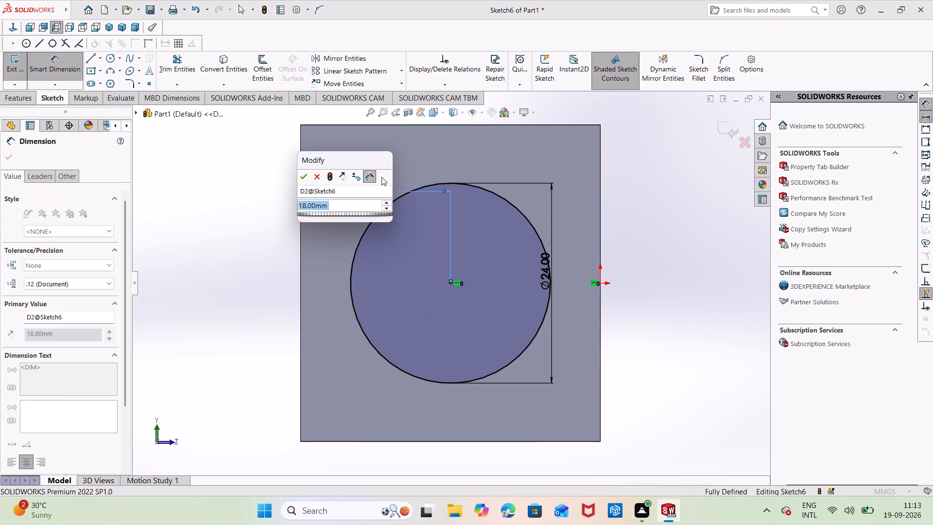
click(311, 172)
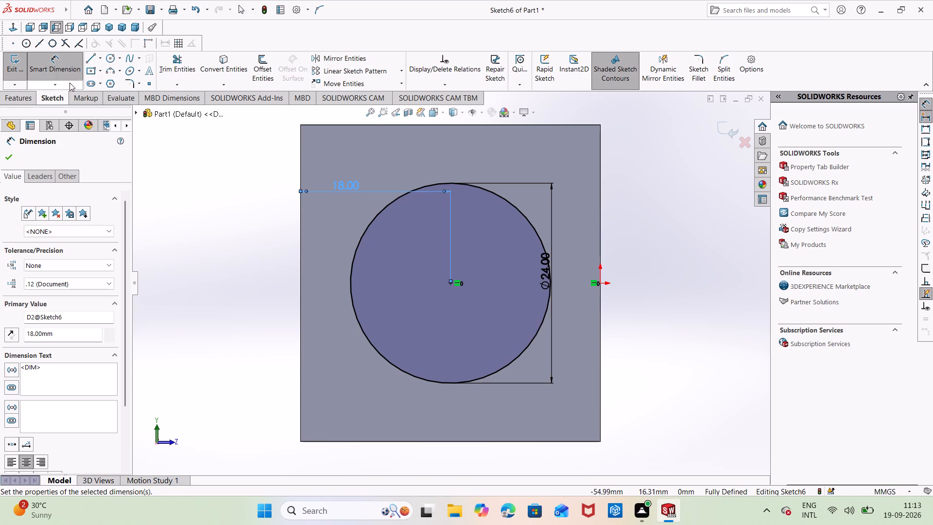
Cut-extrude the 24 mm circle with the Through All end condition along the block's length.
click(20, 98)
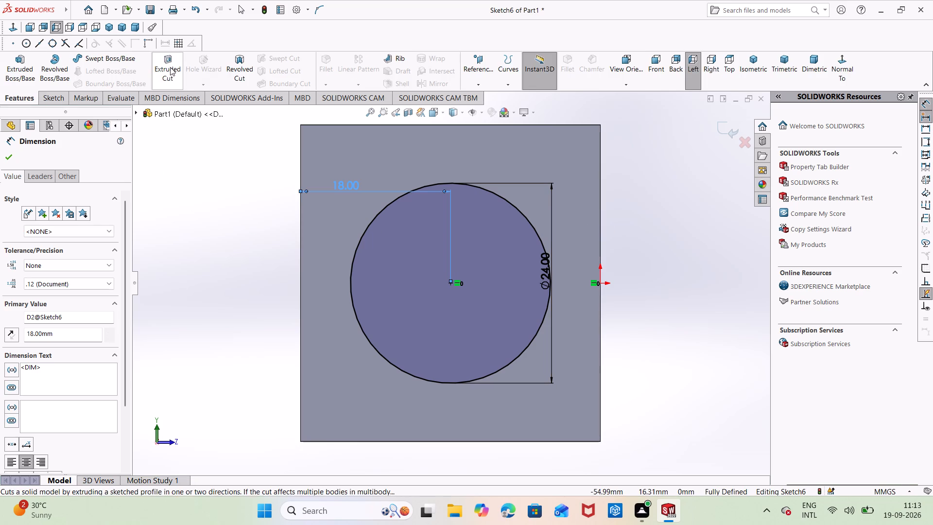
click(170, 67)
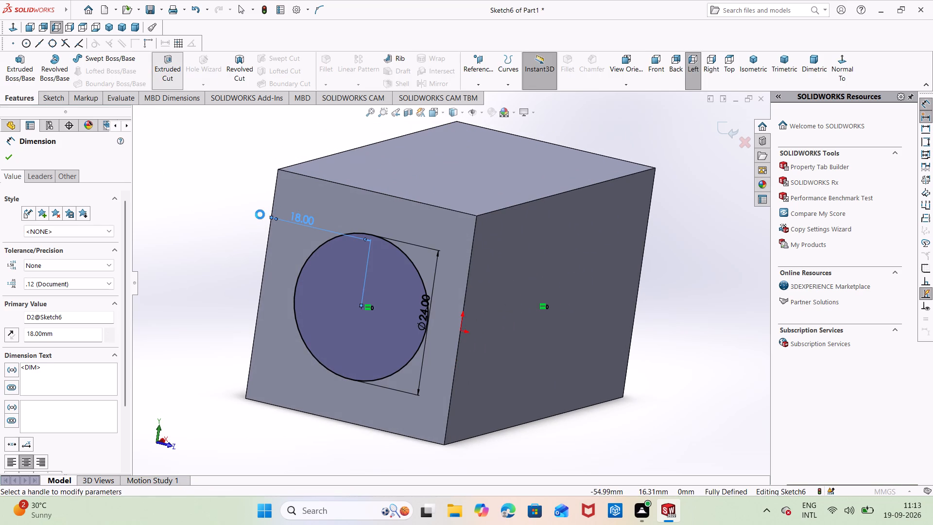
click(85, 217)
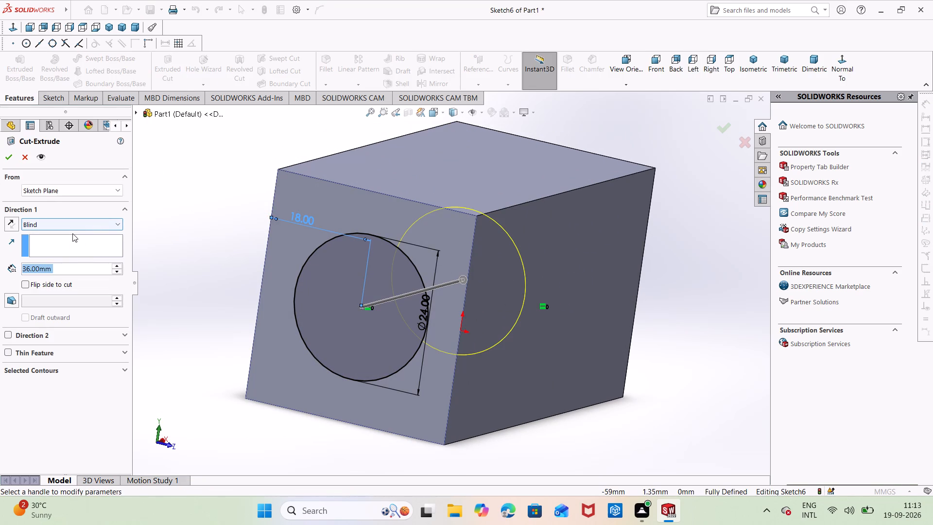
click(79, 223)
click(74, 247)
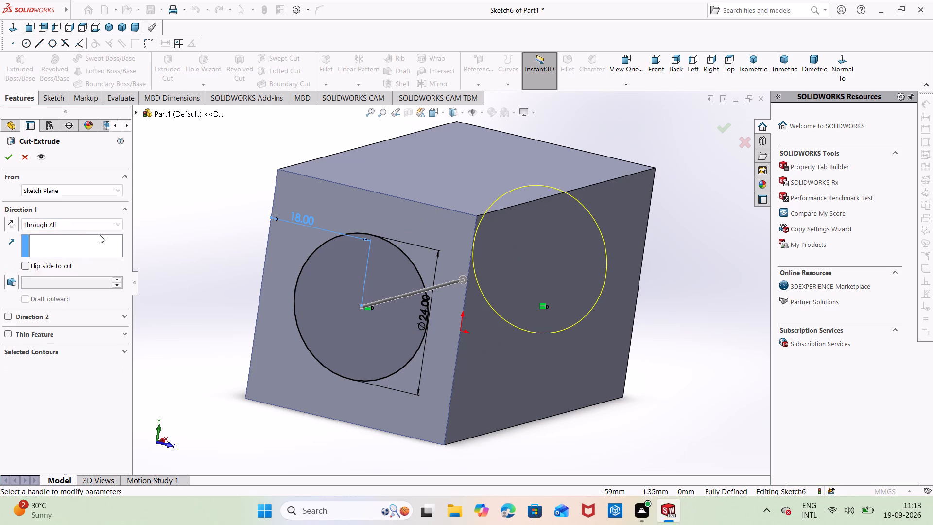
click(8, 154)
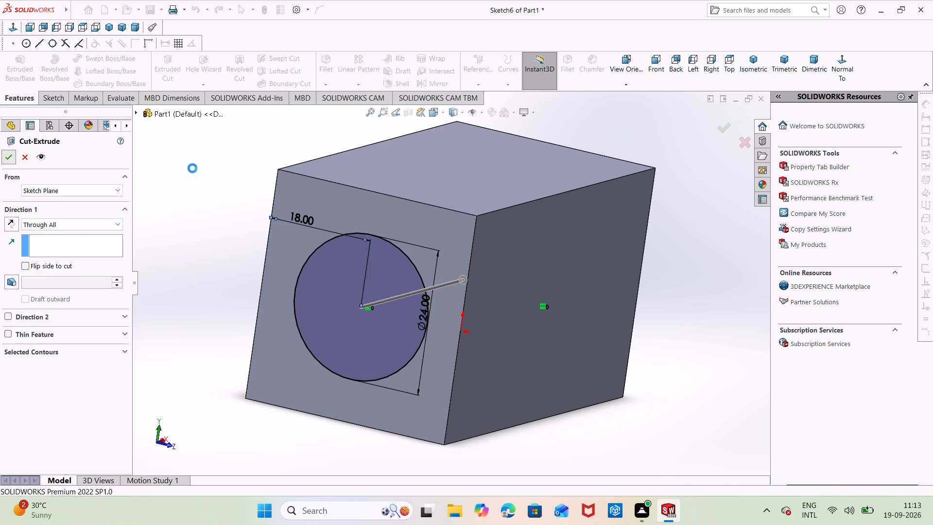
click(192, 168)
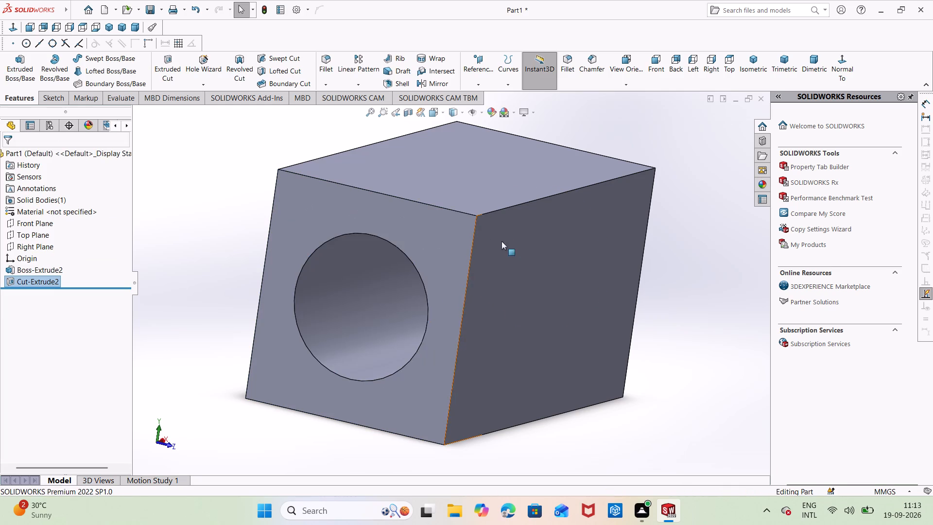
Start a sketch on the block's front face and draw a center rectangle about 12 × 13 mm against its left edge.
middle_drag(526, 245, 492, 270)
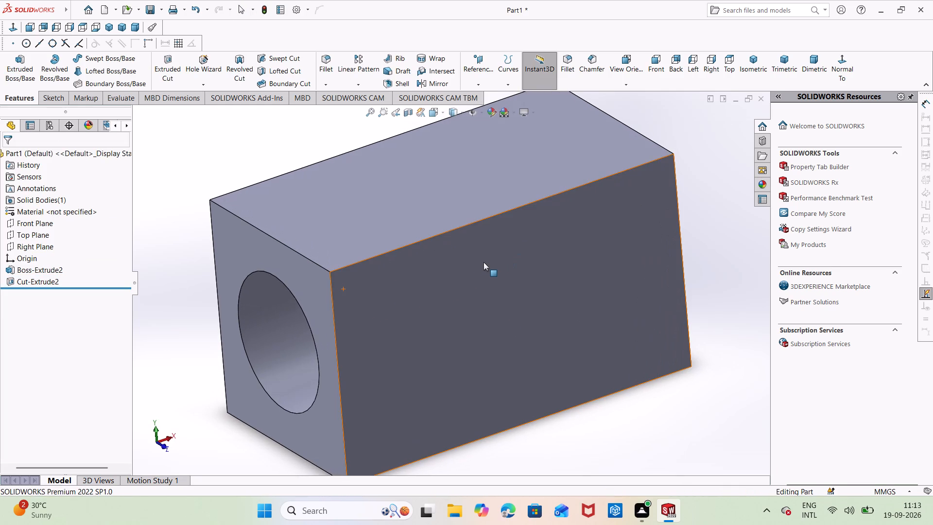
right_click(465, 293)
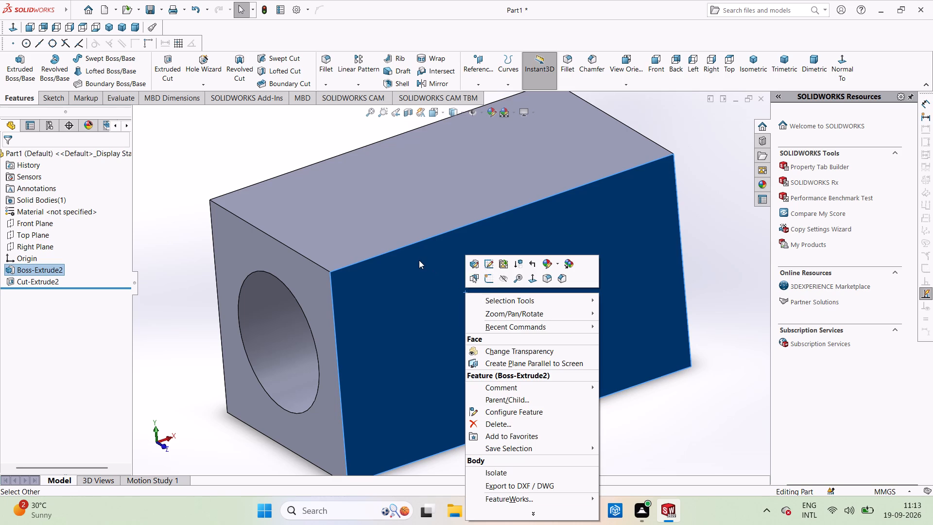
click(489, 277)
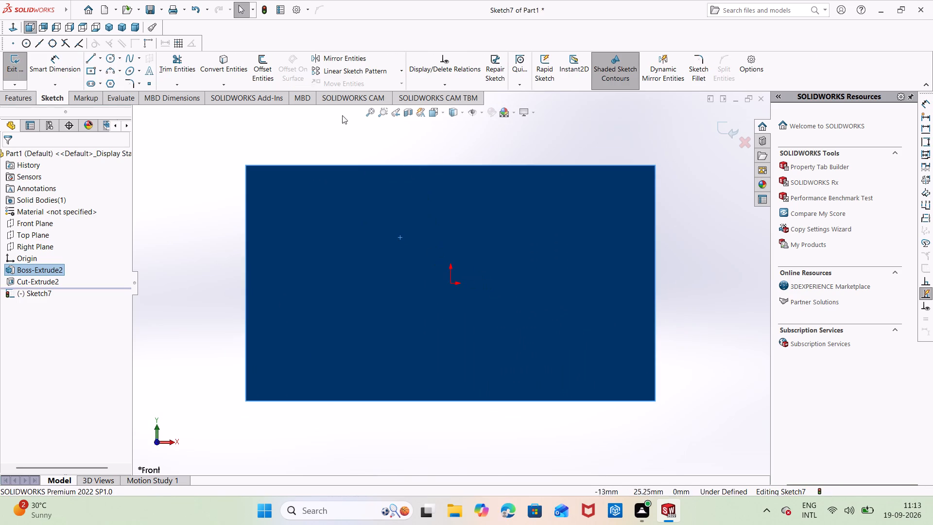
click(92, 75)
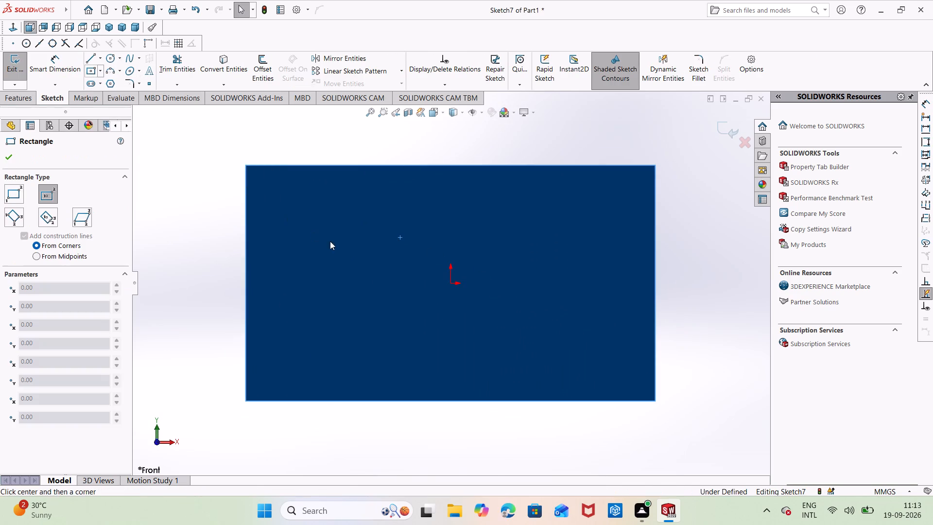
click(282, 265)
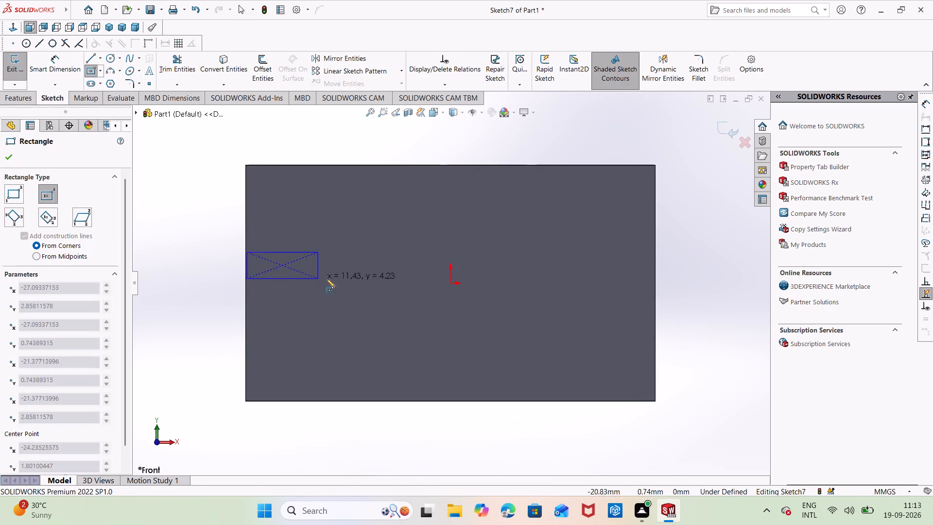
click(319, 306)
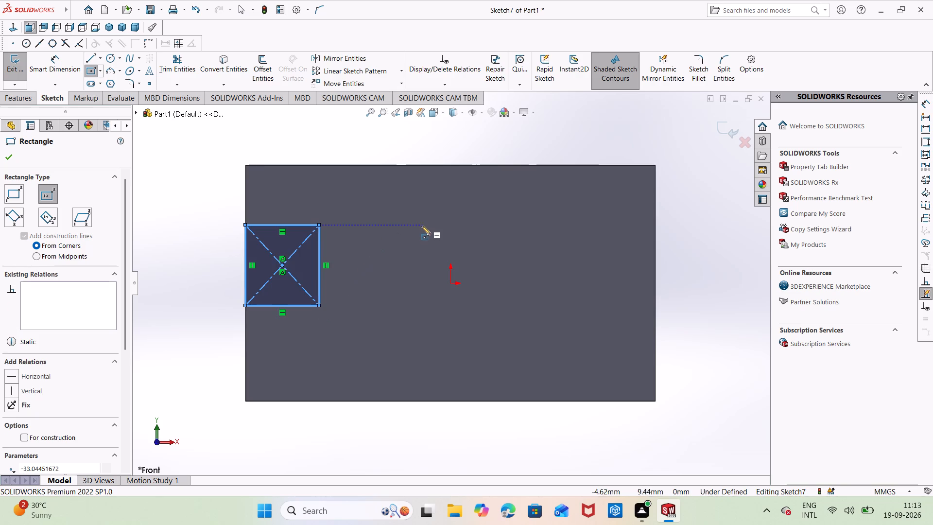
Draw a second center rectangle about 20 × 11 mm, level with the origin and ending on the front face's right edge.
click(594, 282)
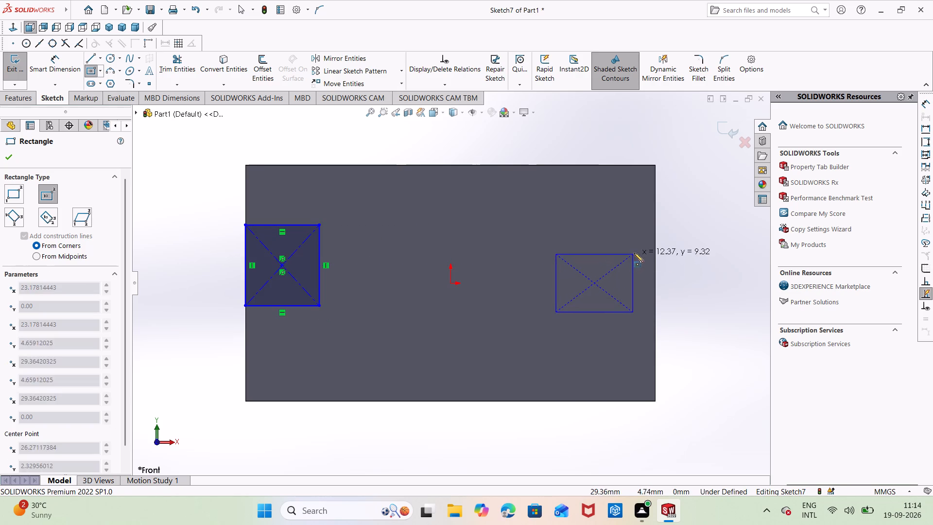
click(655, 249)
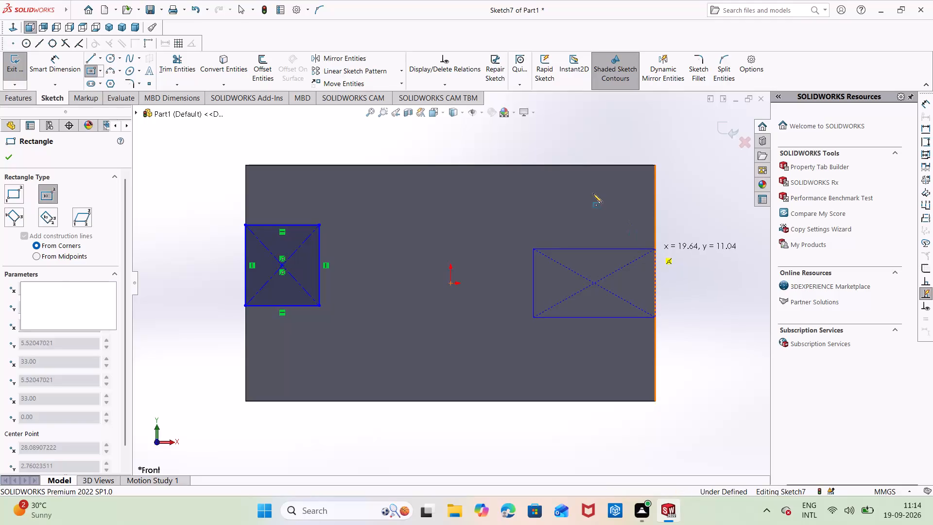
click(582, 207)
key(Escape)
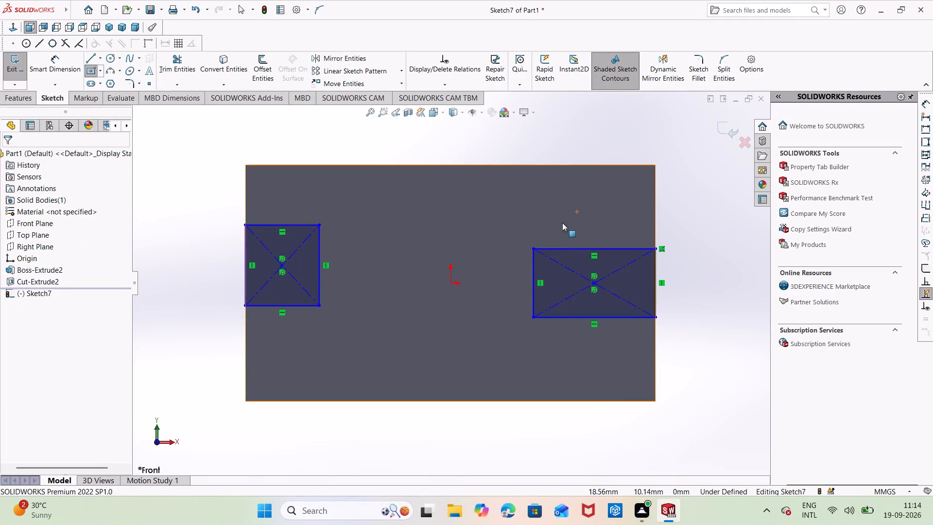
key(Escape)
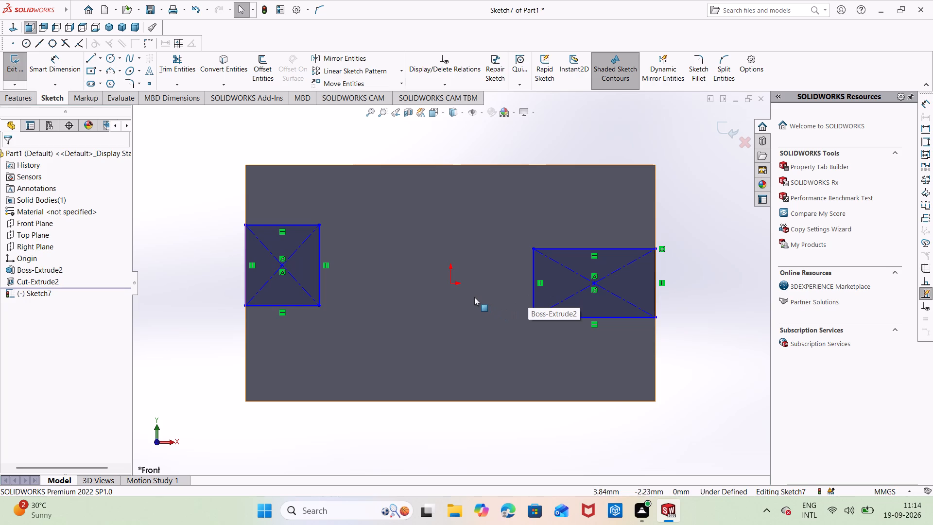
key(Escape)
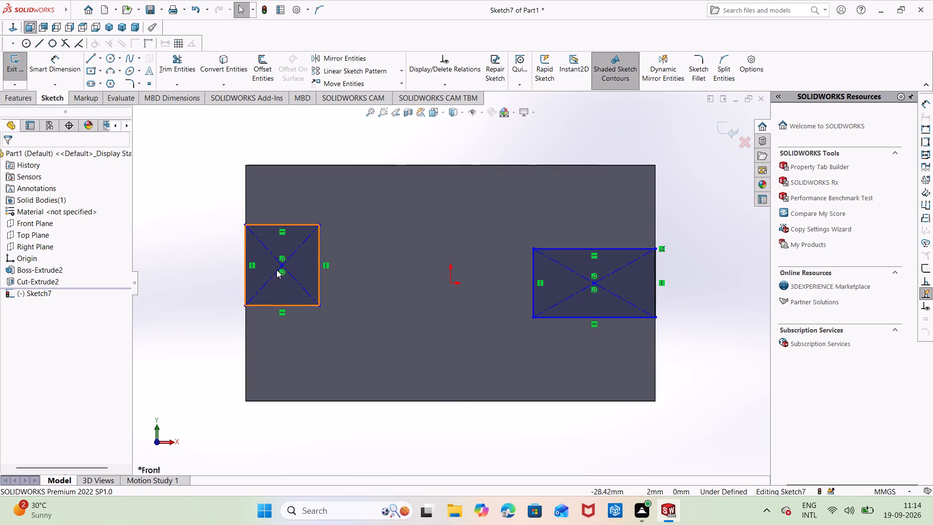
Add a Horizontal relation between both rectangles' center points and the origin.
ctrl+click(280, 264)
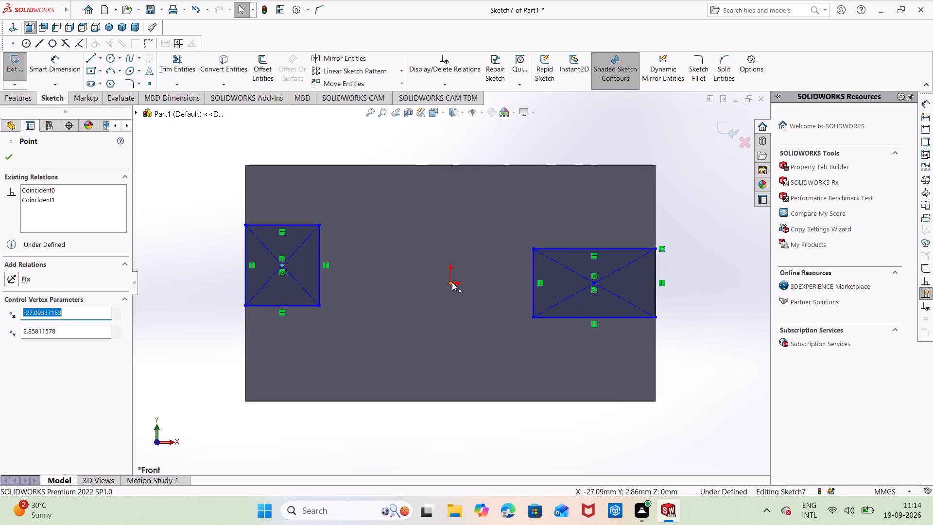
ctrl+click(450, 282)
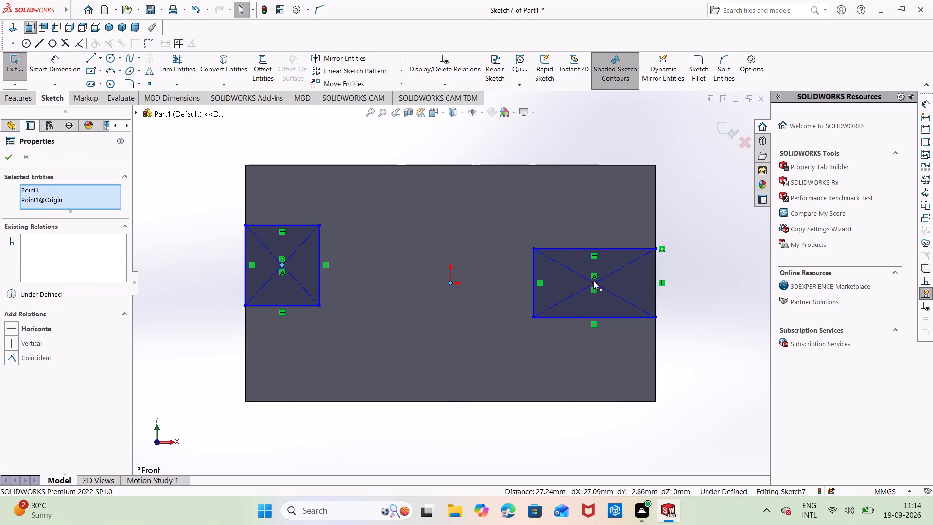
ctrl+click(595, 283)
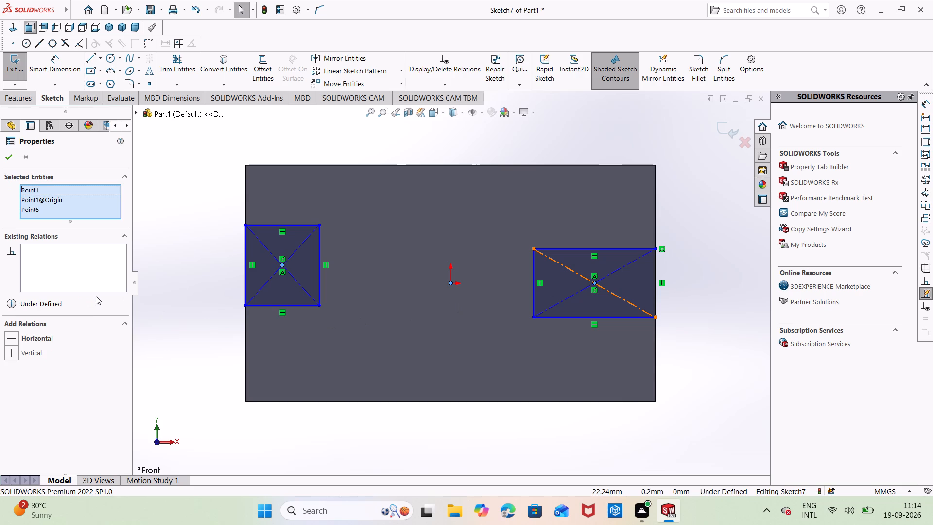
click(38, 339)
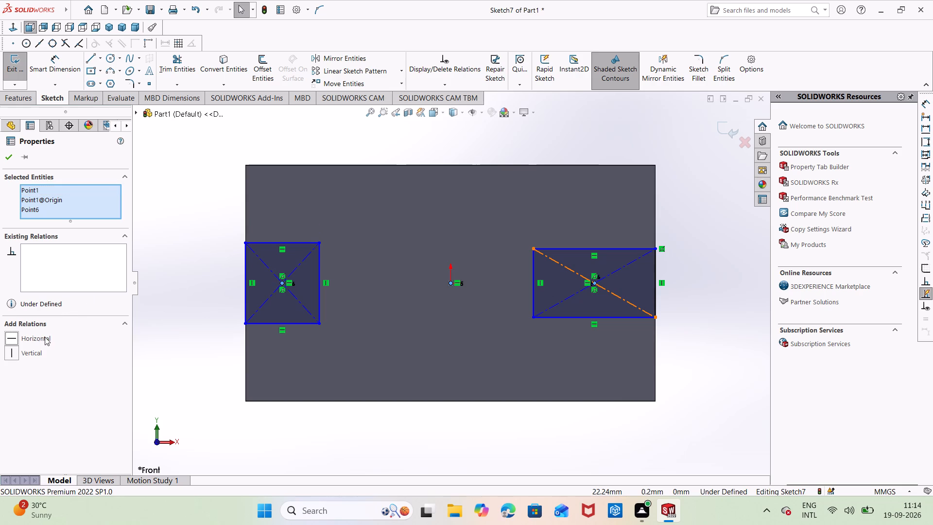
click(152, 231)
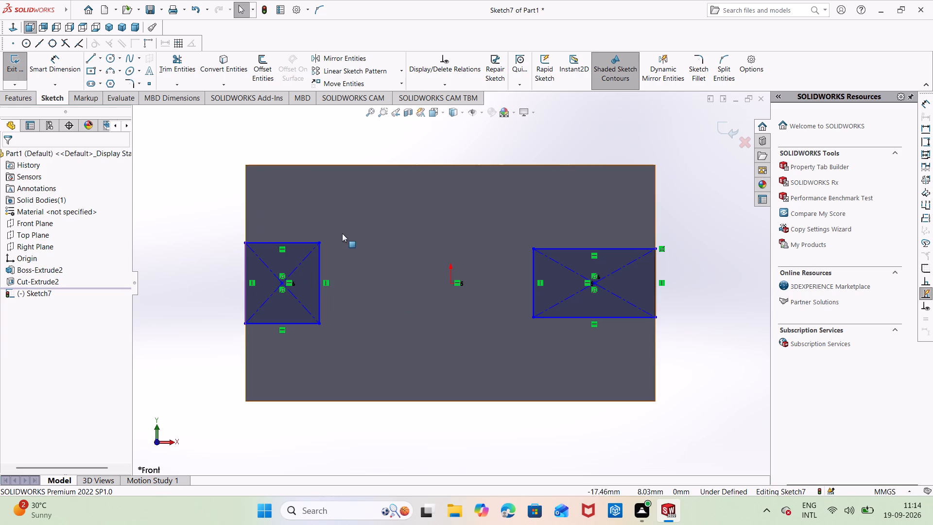
Dimension the left rectangle's bottom side to a width of 20 mm.
right_drag(342, 234, 363, 186)
click(298, 324)
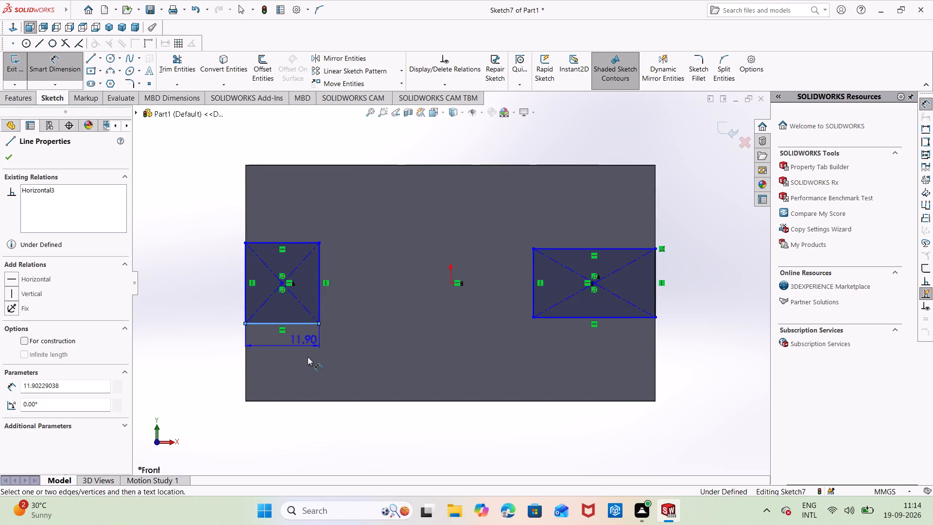
click(298, 363)
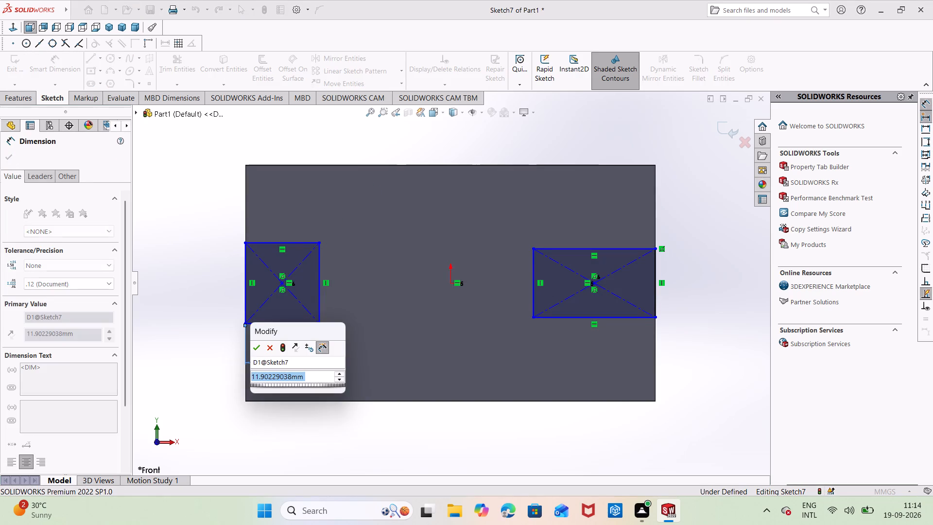
key(BackSpace)
text(20)
key(Return)
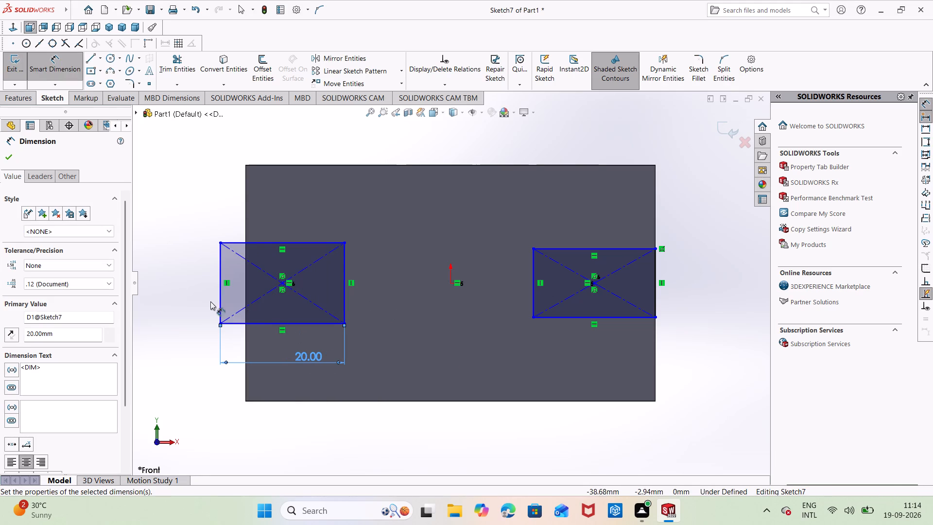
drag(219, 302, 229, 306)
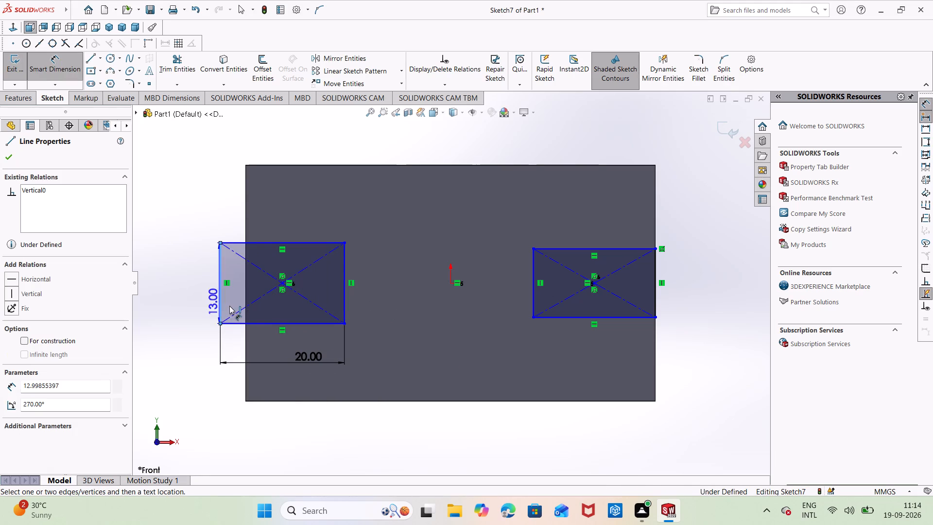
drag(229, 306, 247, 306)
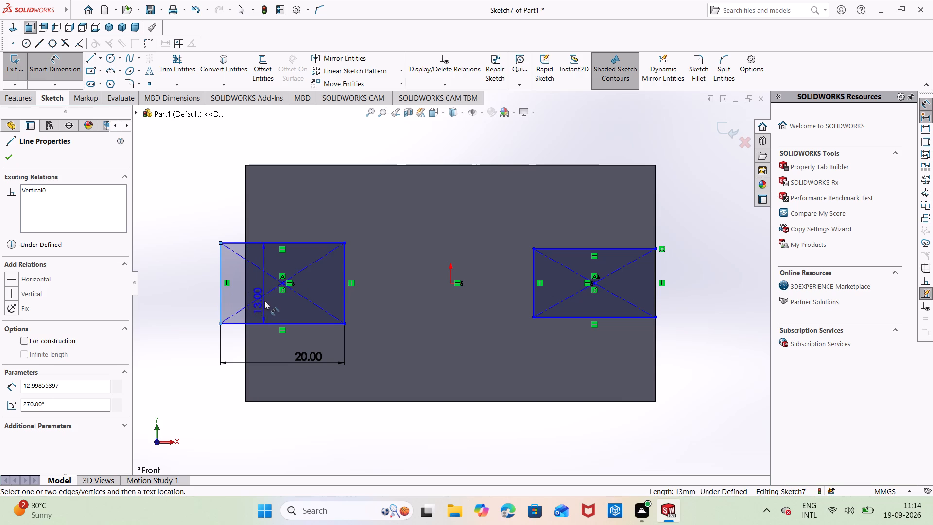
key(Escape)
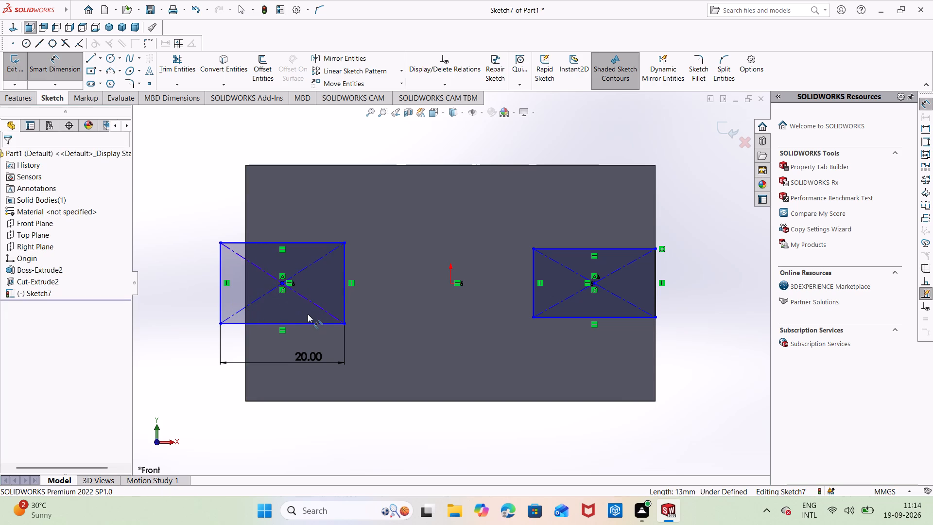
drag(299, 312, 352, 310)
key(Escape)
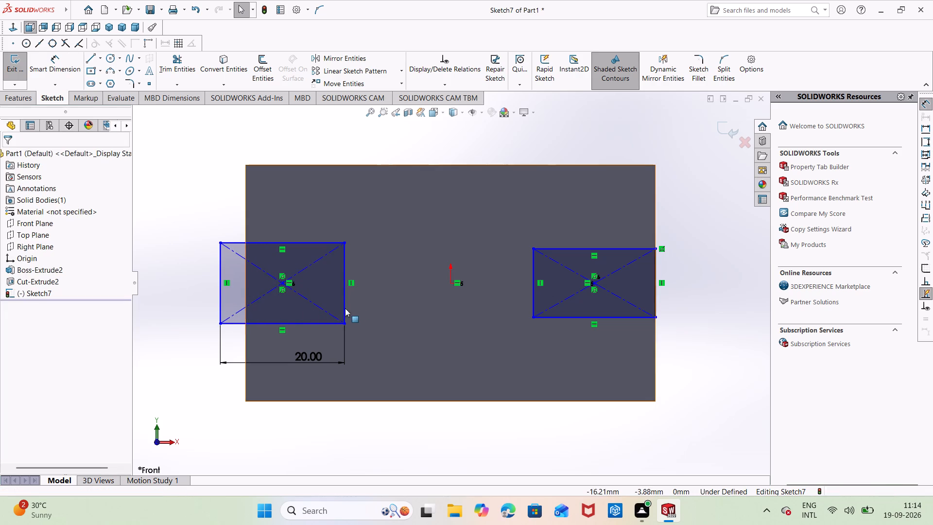
Move the left rectangle sideways so its outer side lies on the front face's left edge.
drag(305, 311, 332, 309)
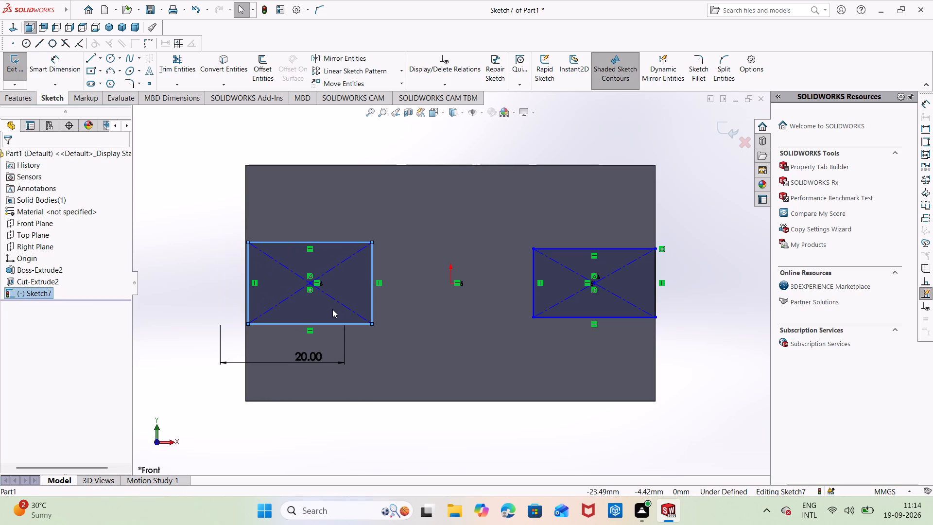
drag(332, 309, 331, 309)
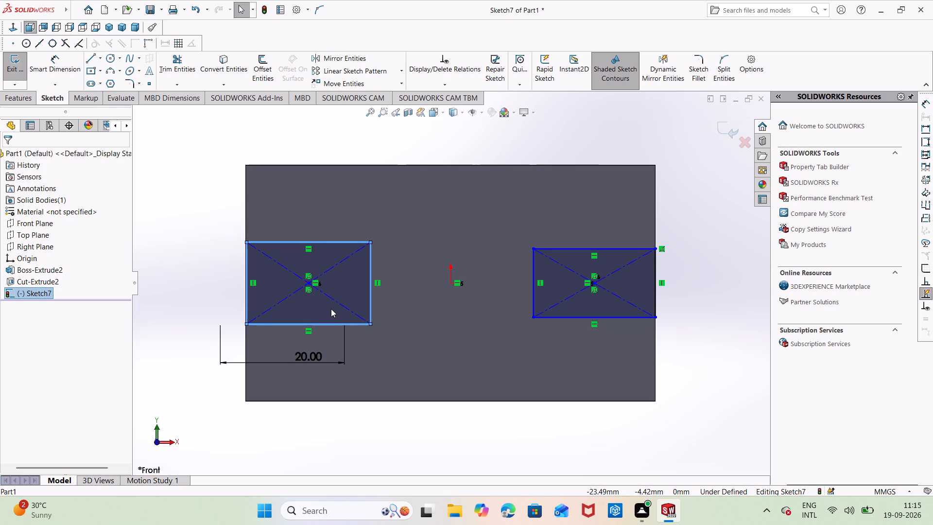
drag(331, 309, 330, 309)
key(Escape)
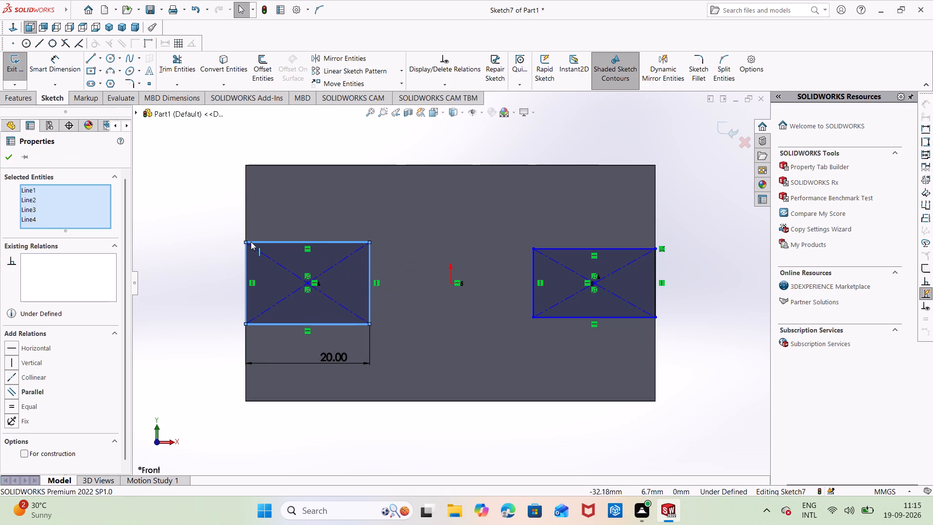
key(Escape)
Add a Coincident relation between the left rectangle's upper-left corner and the front face's left edge.
click(245, 240)
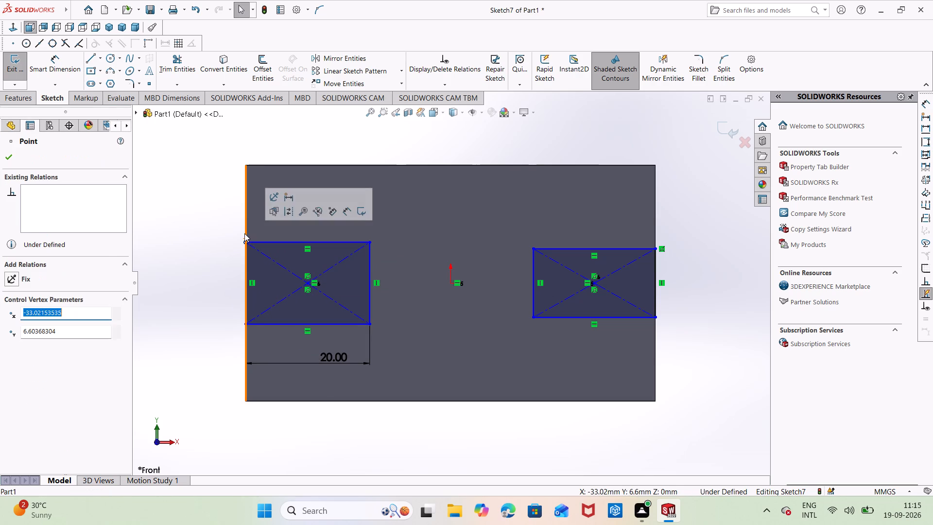
click(244, 233)
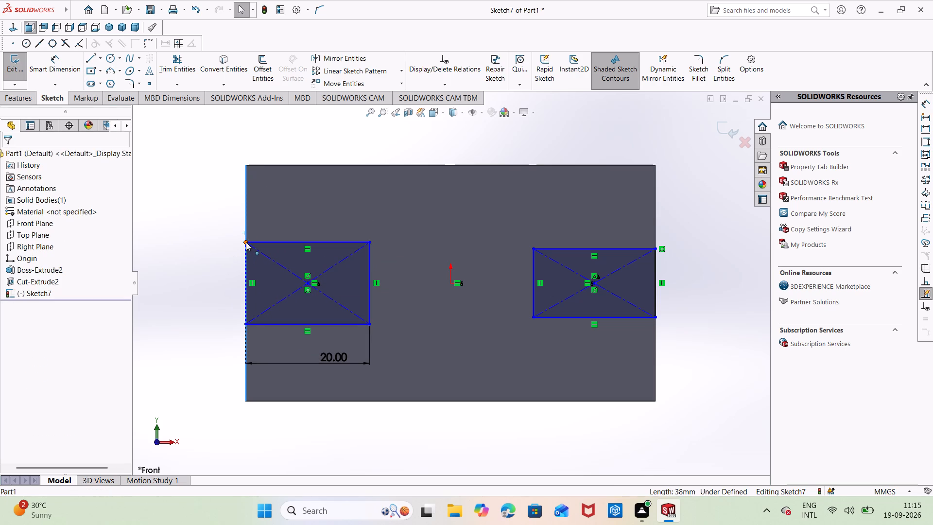
ctrl+click(246, 242)
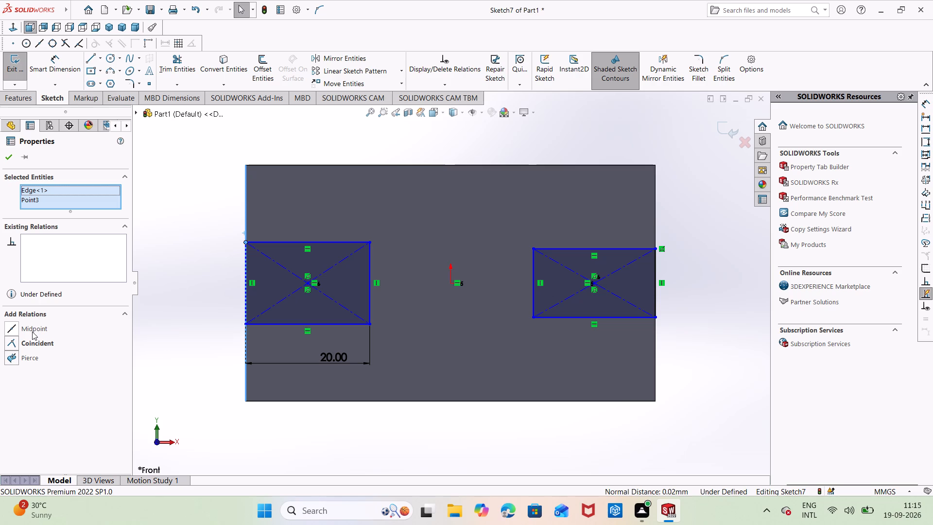
click(35, 343)
key(Escape)
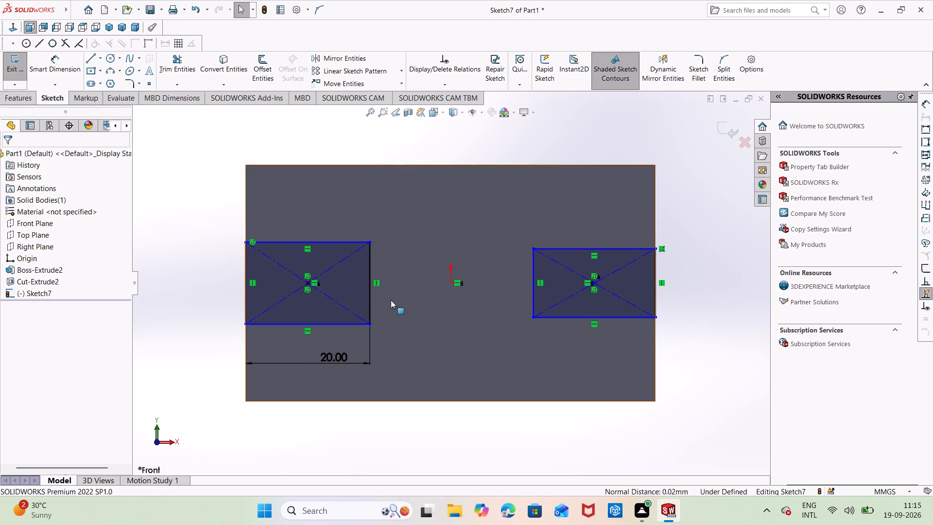
Dimension the left rectangle's inner vertical side to a height of 24 mm.
right_drag(392, 300, 422, 245)
click(369, 296)
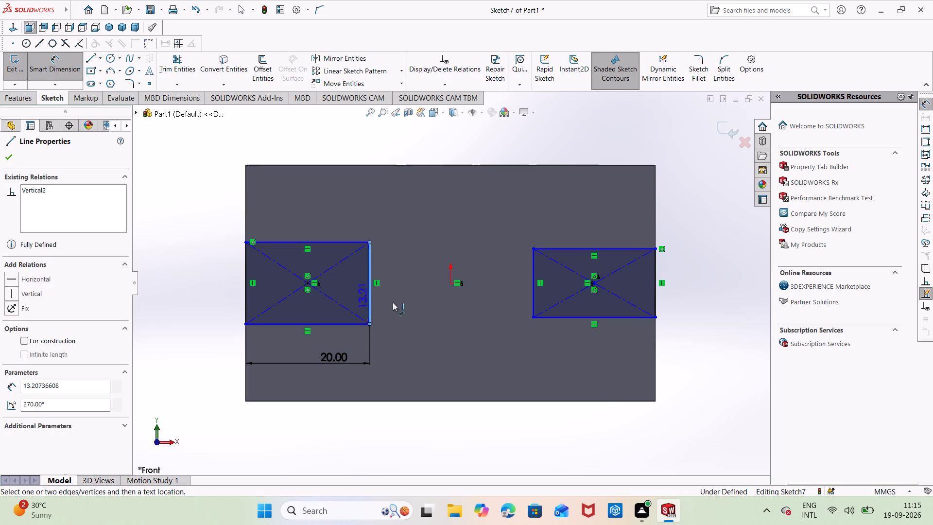
click(408, 284)
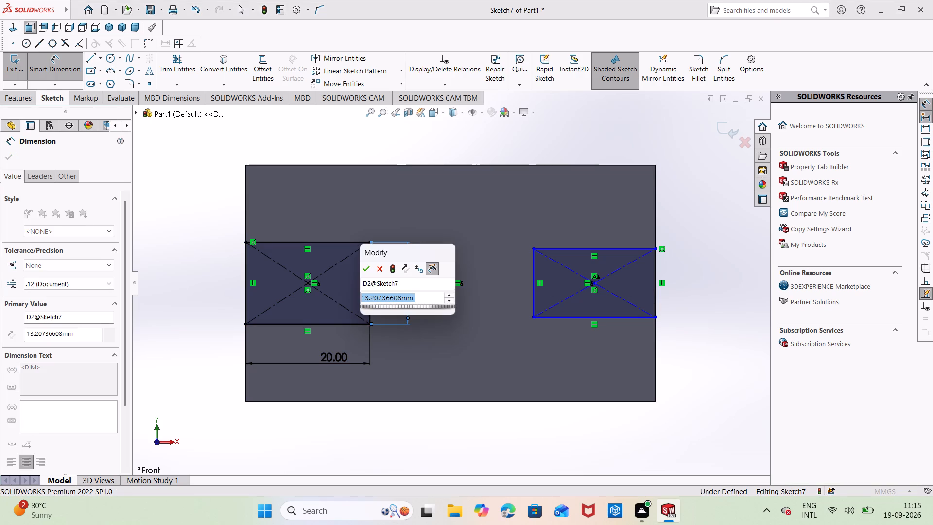
key(BackSpace)
text(243)
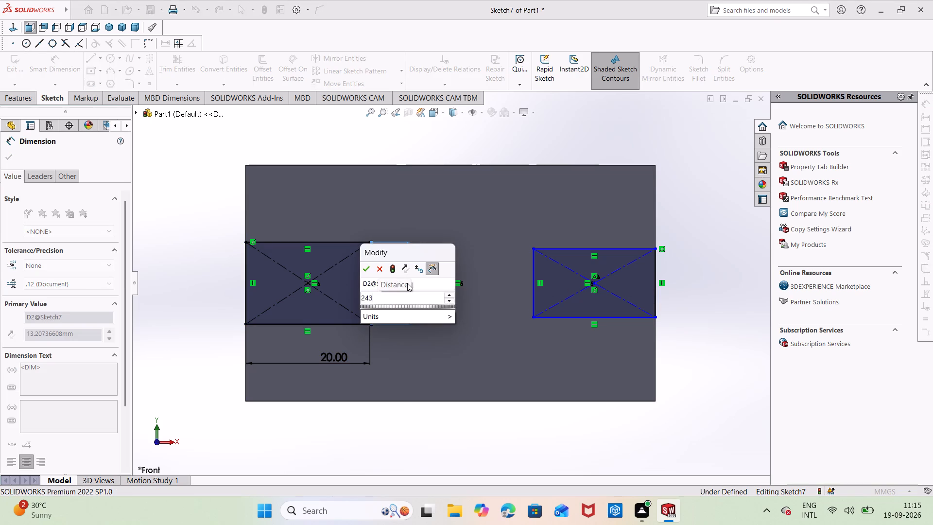
key(BackSpace)
key(Return)
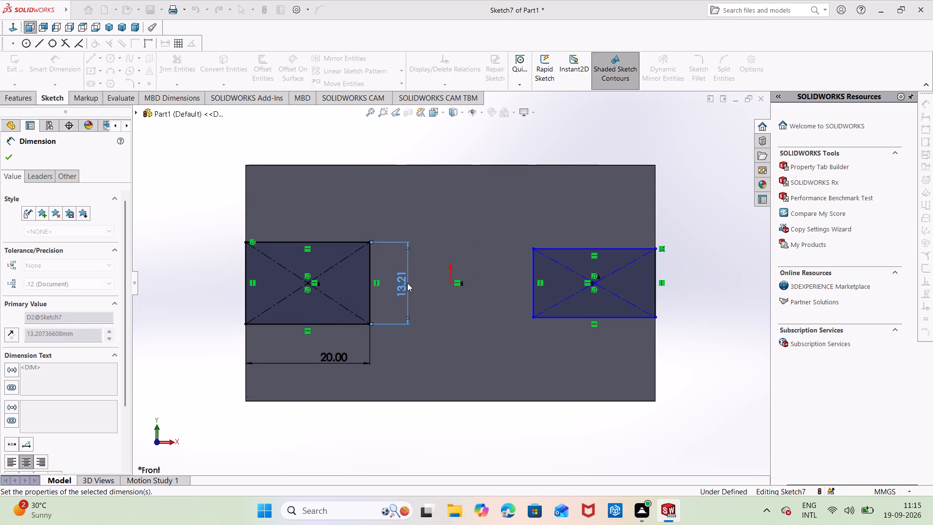
click(464, 266)
key(Escape)
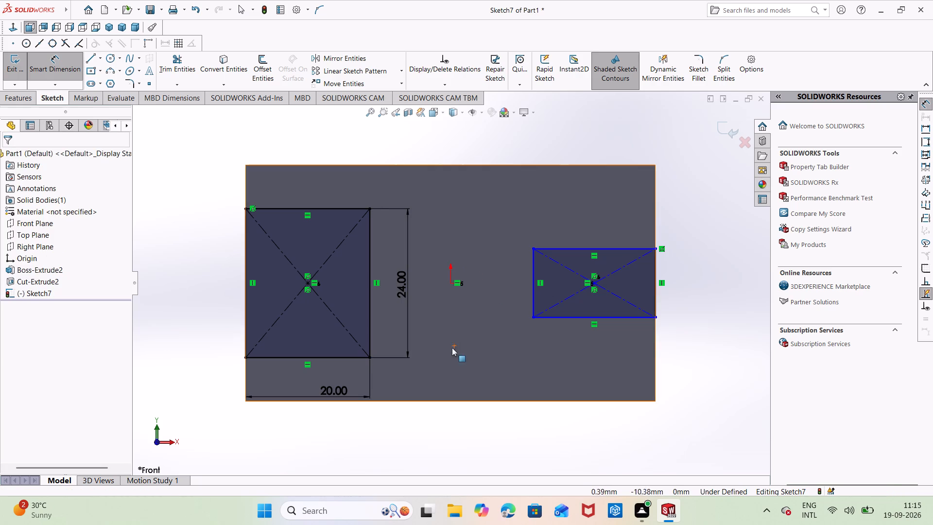
Add an Equal relation between the bottom sides of the two rectangles.
ctrl+click(329, 358)
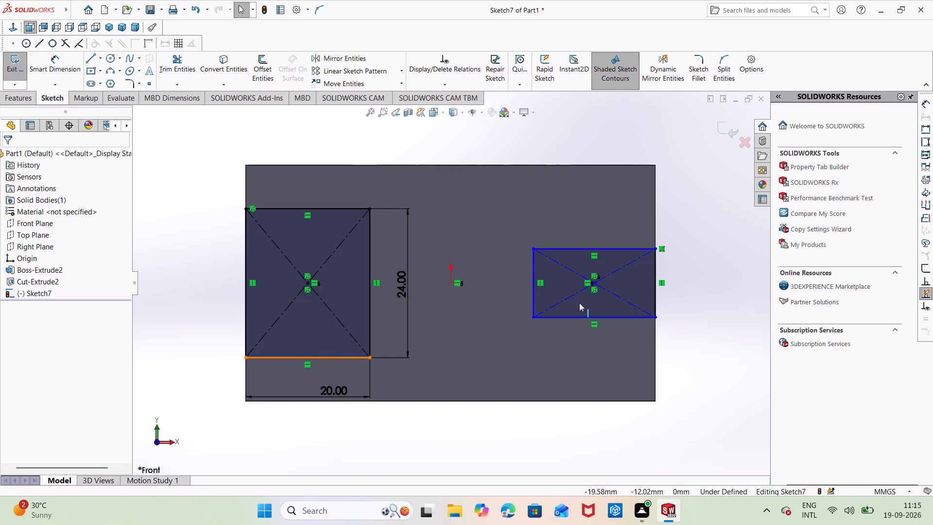
ctrl+click(628, 315)
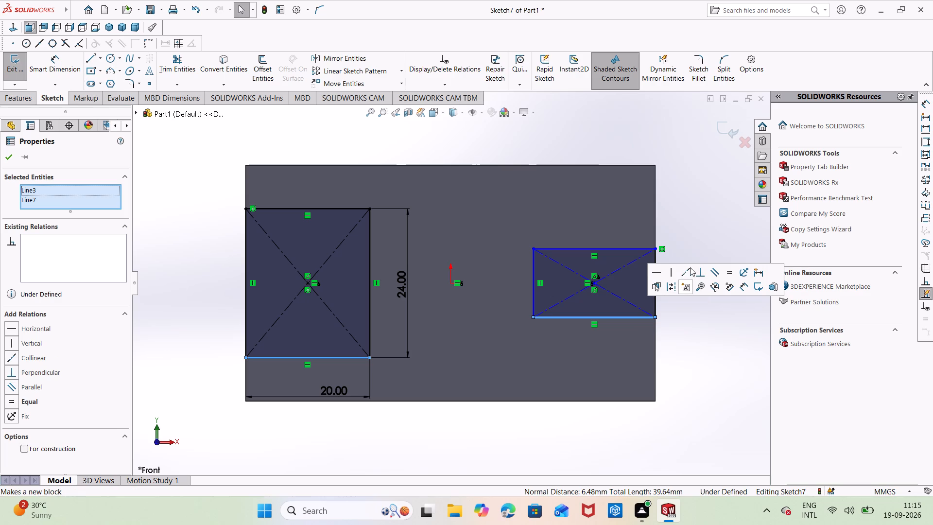
click(727, 274)
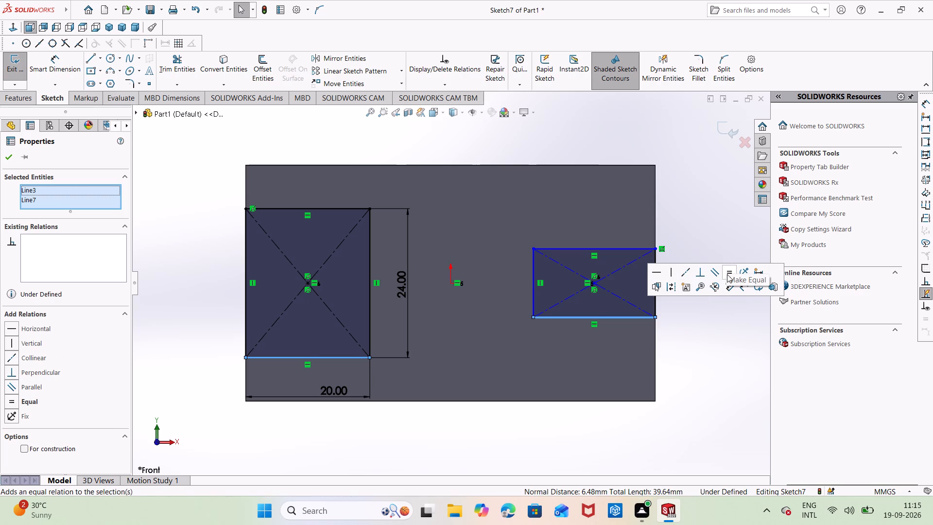
click(622, 213)
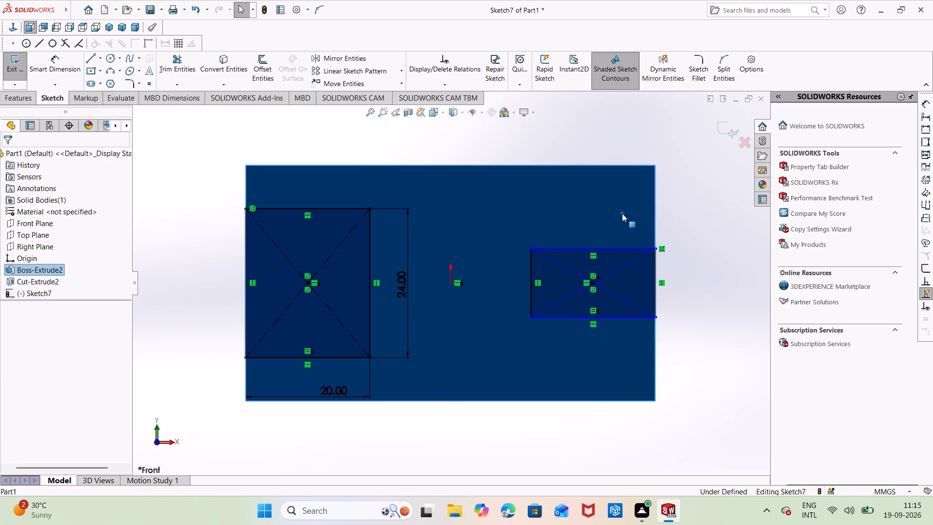
key(Escape)
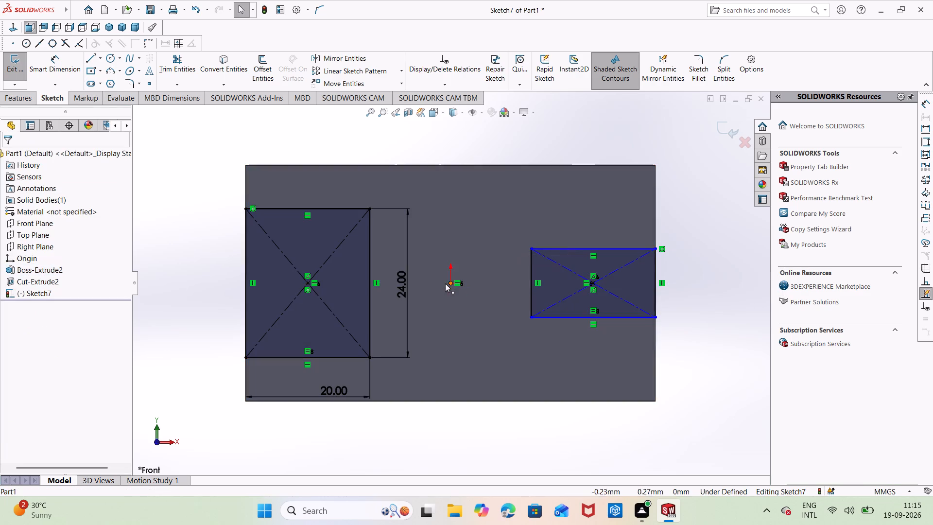
Add an Equal relation between the facing vertical sides of the two rectangles.
ctrl+click(371, 296)
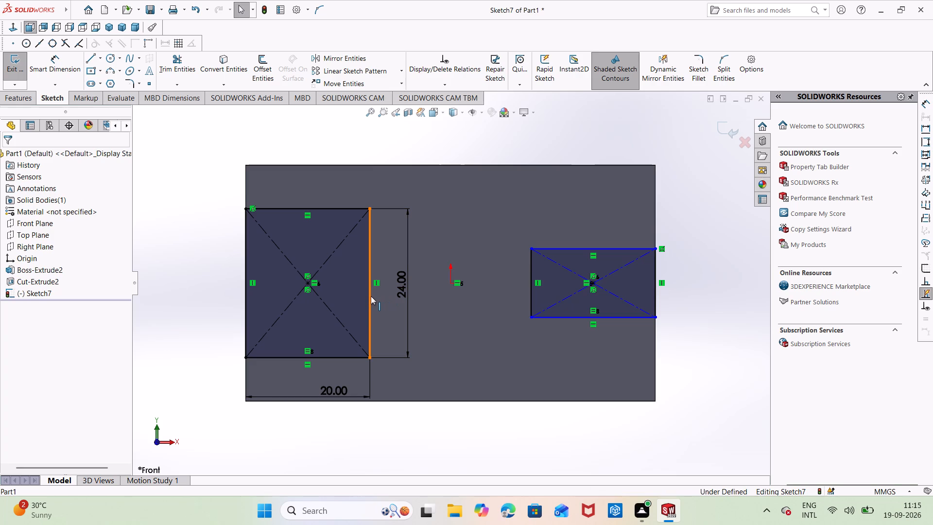
ctrl+click(530, 280)
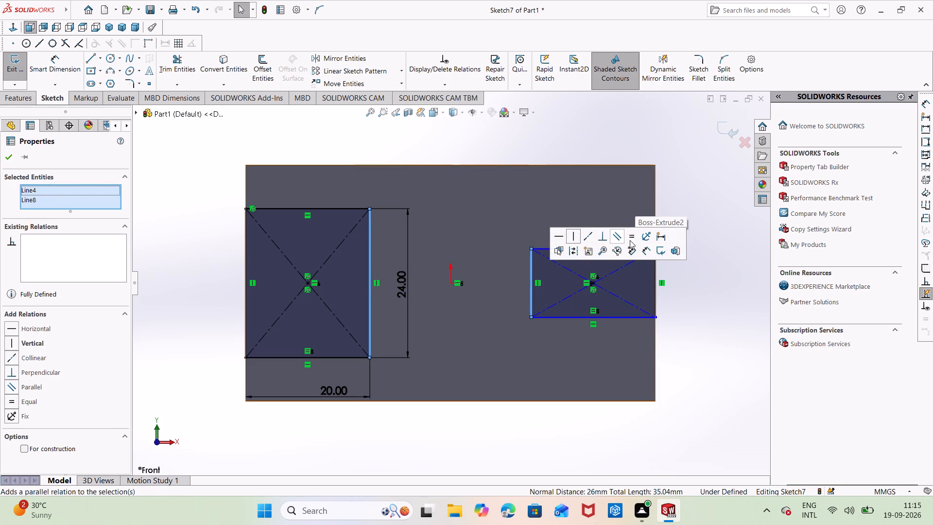
click(631, 240)
click(498, 219)
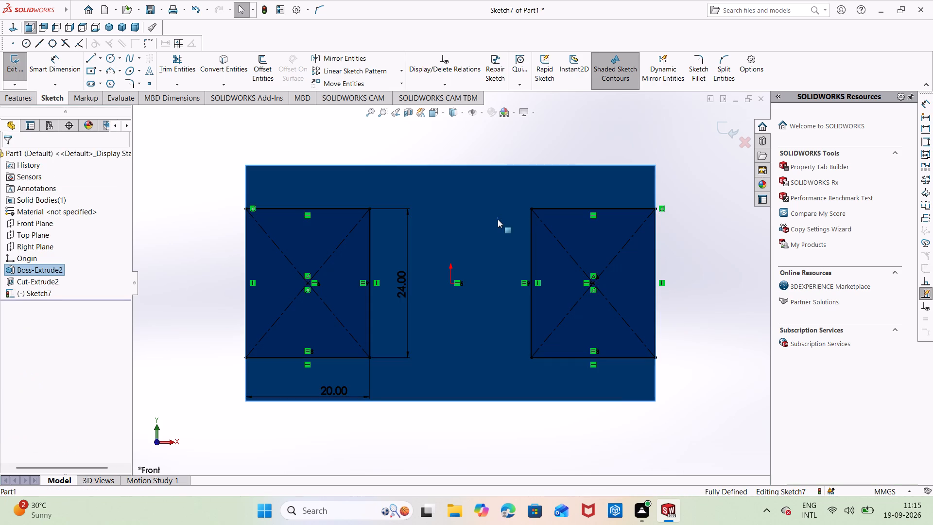
click(496, 221)
key(Escape)
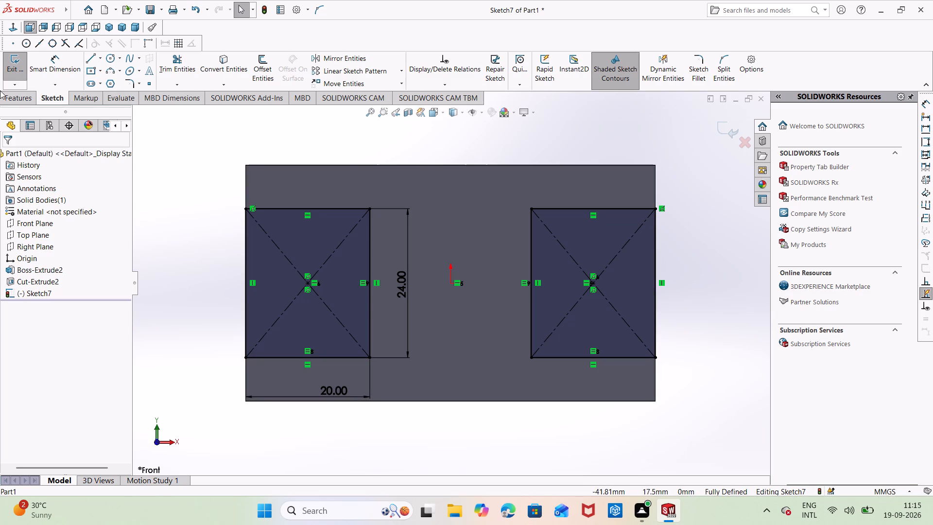
Extrude both rectangles outward from the front face as a Blind boss 9 mm deep, merged with the block.
click(15, 99)
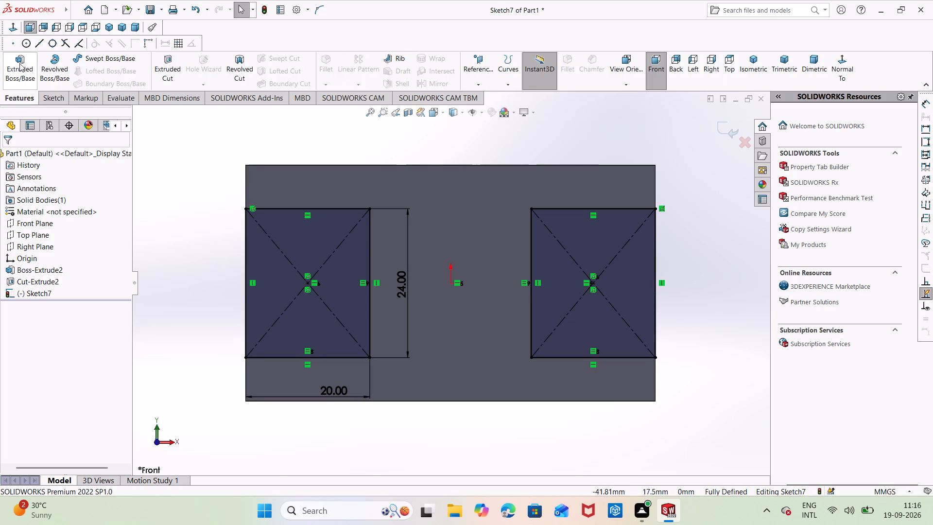
click(19, 61)
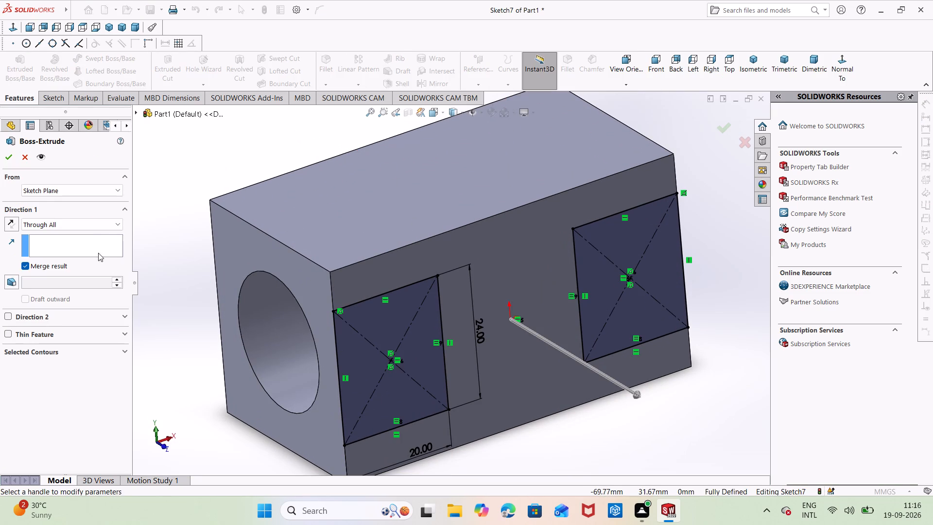
click(108, 228)
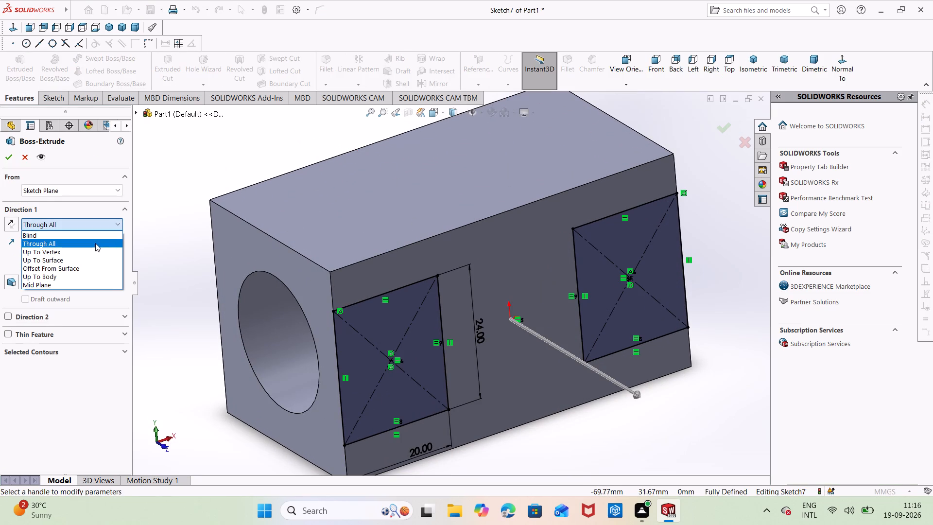
click(97, 232)
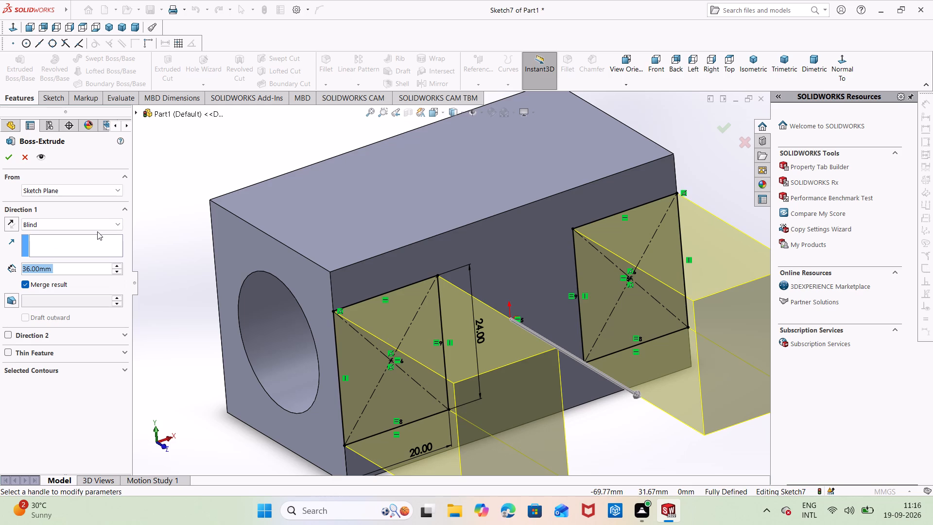
key(BackSpace)
key(9)
key(Return)
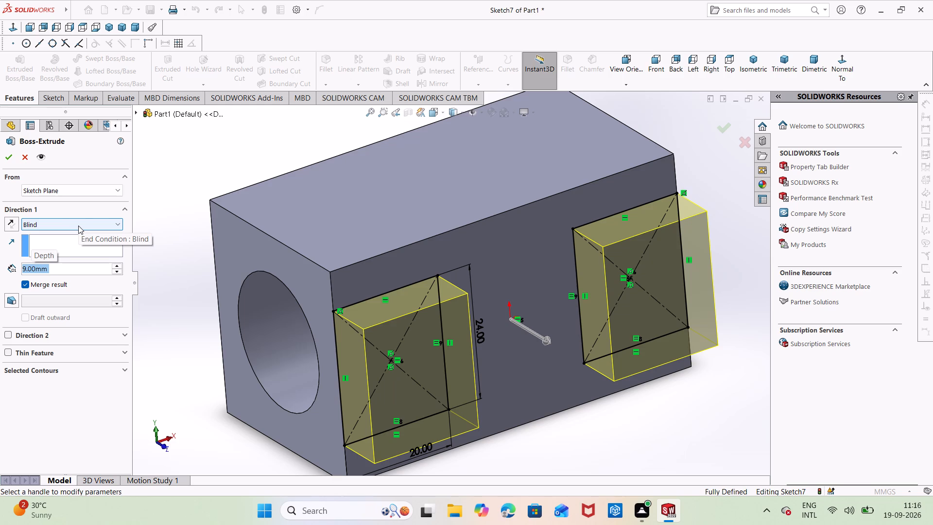
click(8, 154)
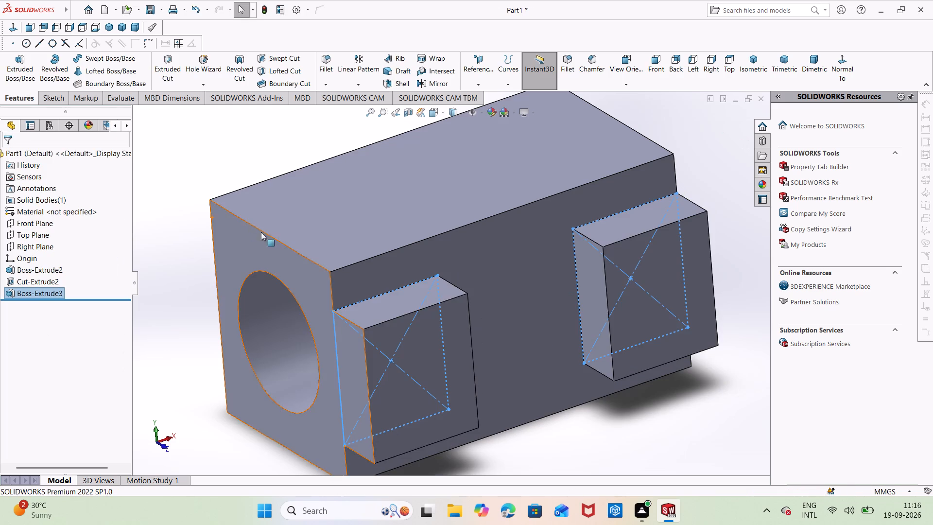
click(484, 280)
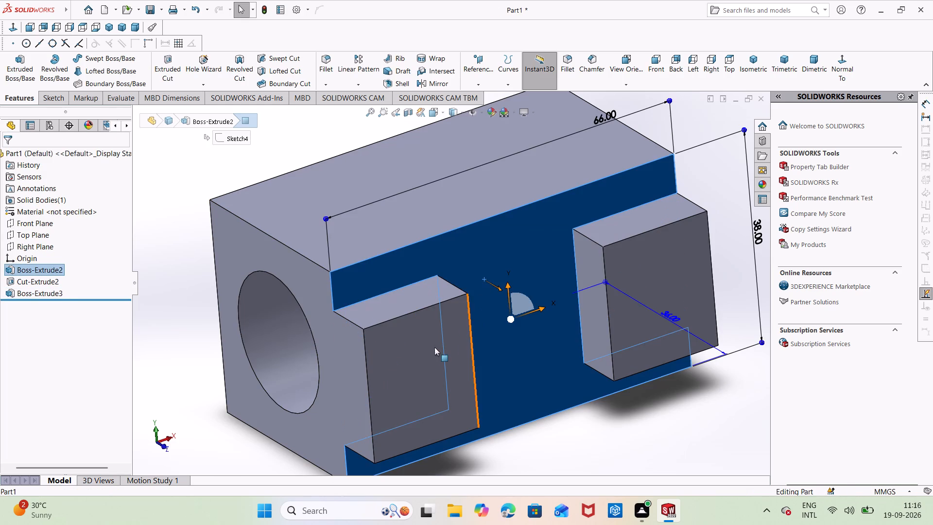
Start a sketch on the left boss's front face and draw a circle of about 6.9 mm radius near its middle.
right_click(432, 347)
click(455, 281)
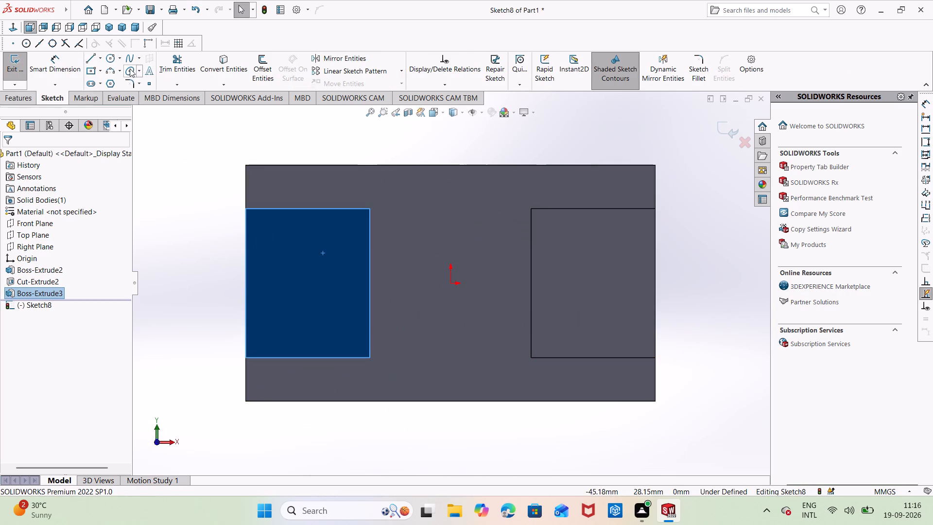
click(115, 59)
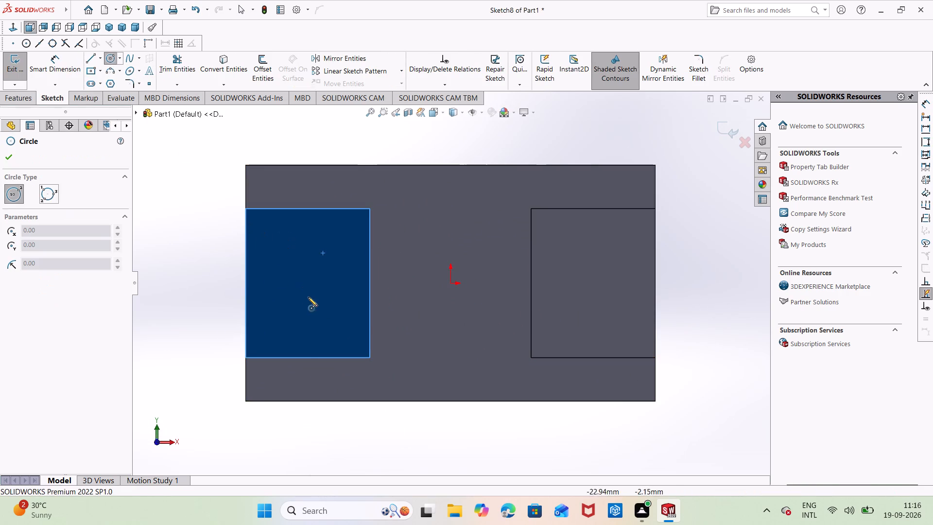
click(300, 276)
click(319, 314)
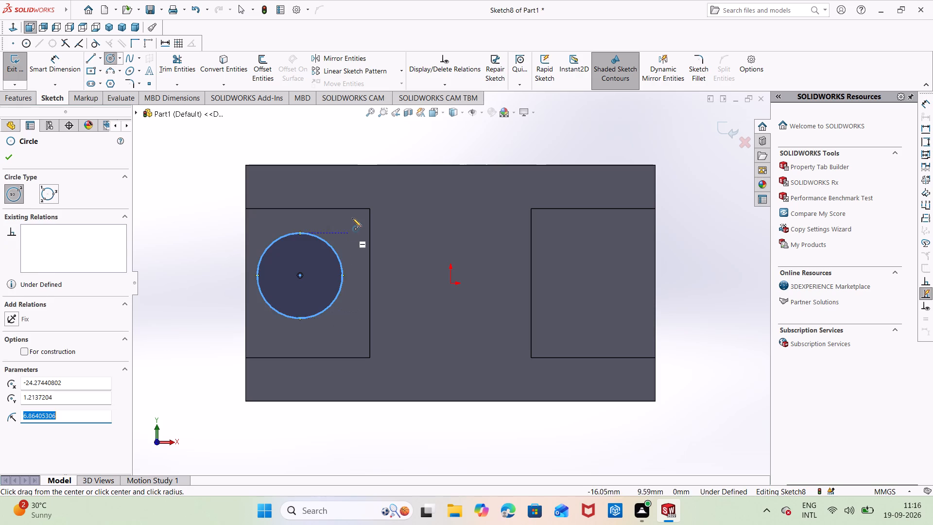
Add a Horizontal relation between the circle's centre and the origin.
key(Escape)
click(300, 275)
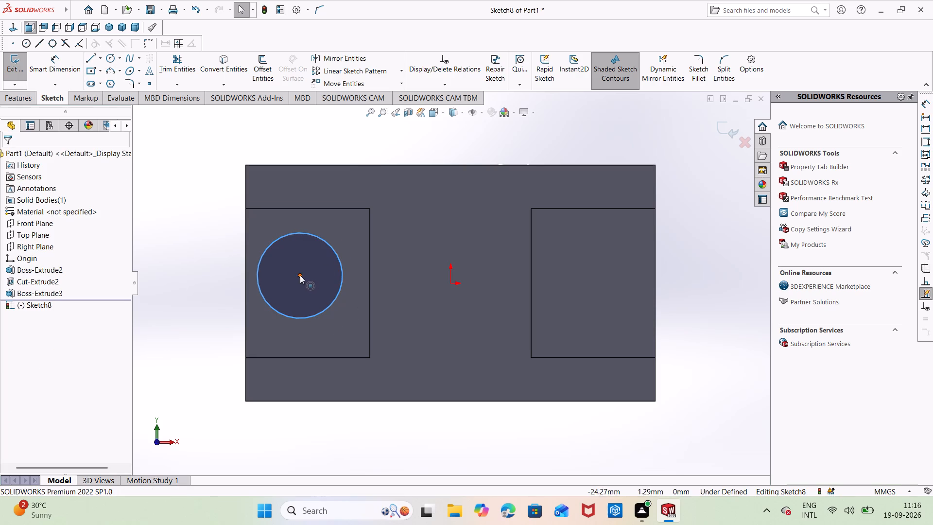
ctrl+click(448, 283)
right_click(457, 208)
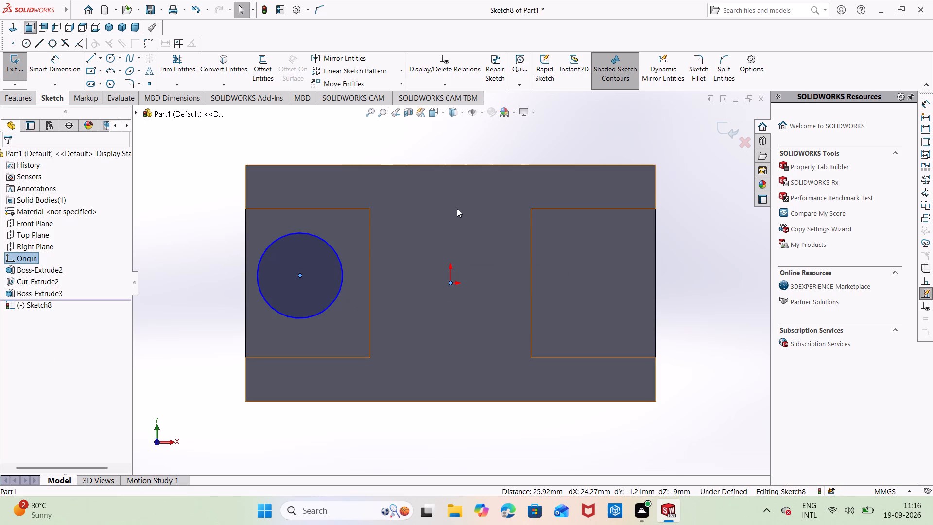
key(Escape)
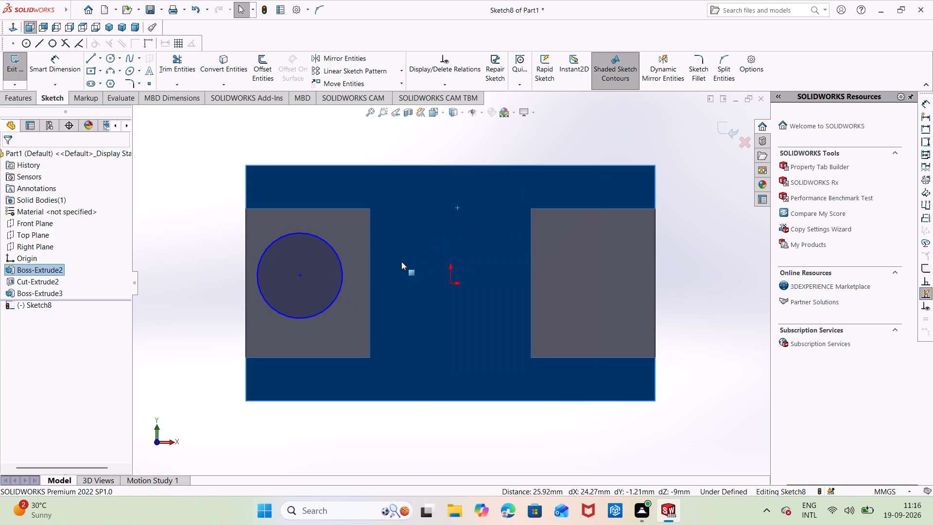
key(Escape)
ctrl+click(299, 275)
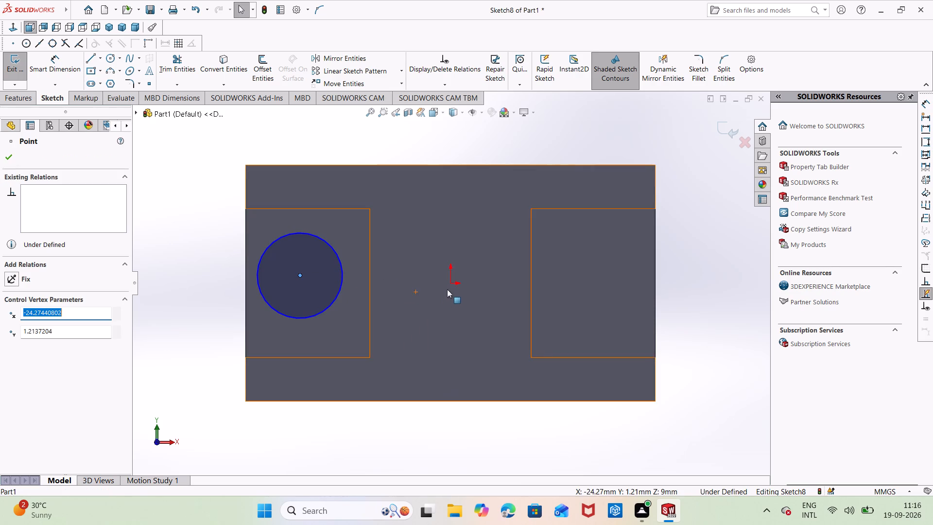
ctrl+click(450, 282)
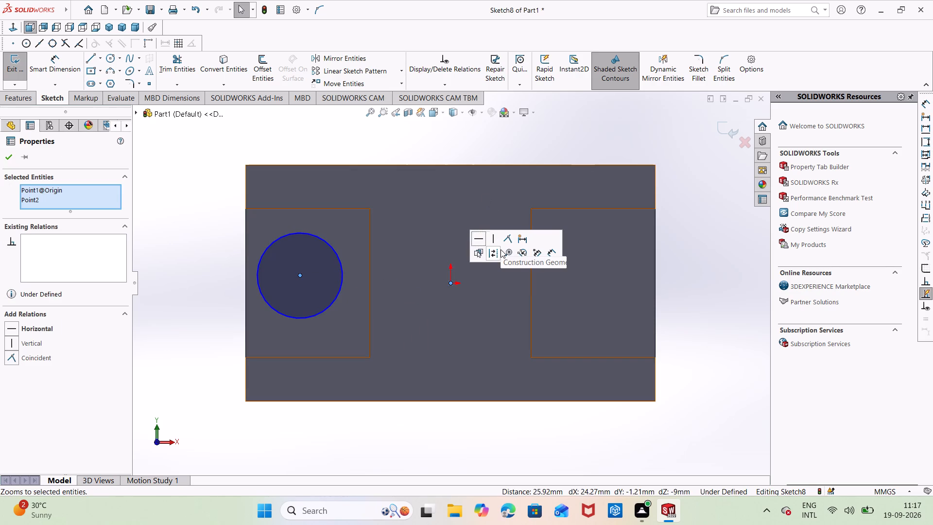
click(475, 239)
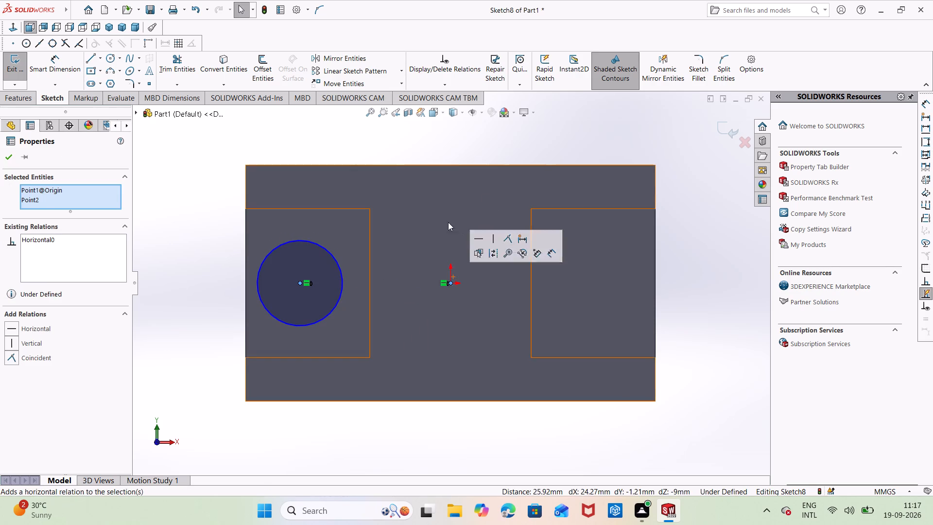
click(410, 207)
key(Escape)
Dimension the circle's diameter as 18 mm.
right_drag(409, 274, 434, 245)
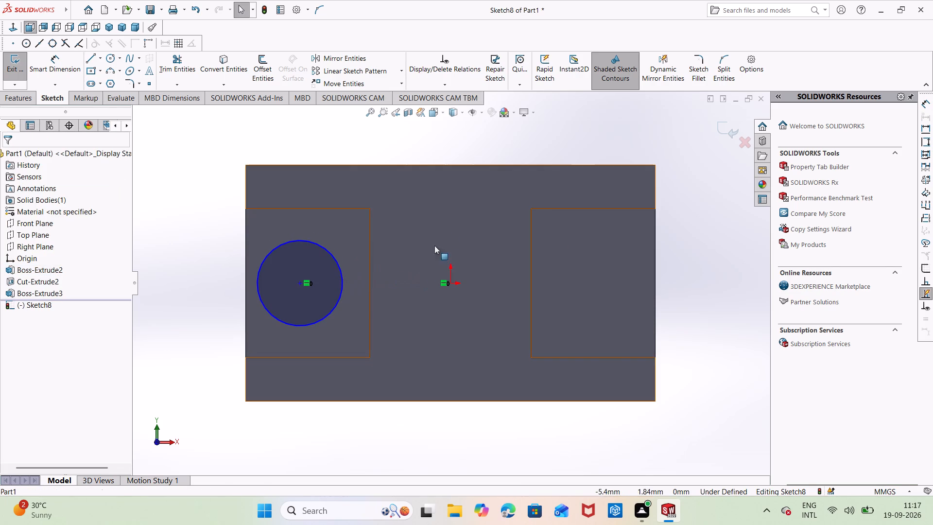
right_drag(434, 245, 448, 226)
click(338, 299)
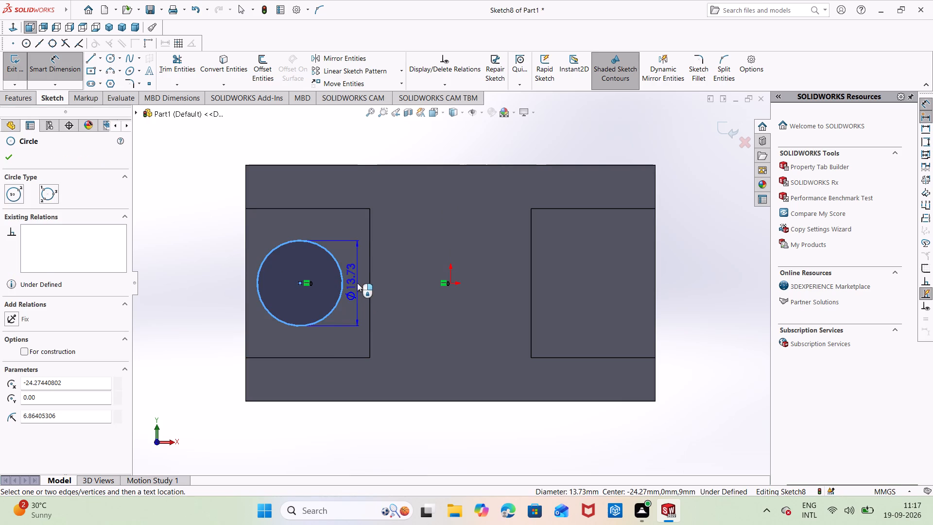
click(360, 280)
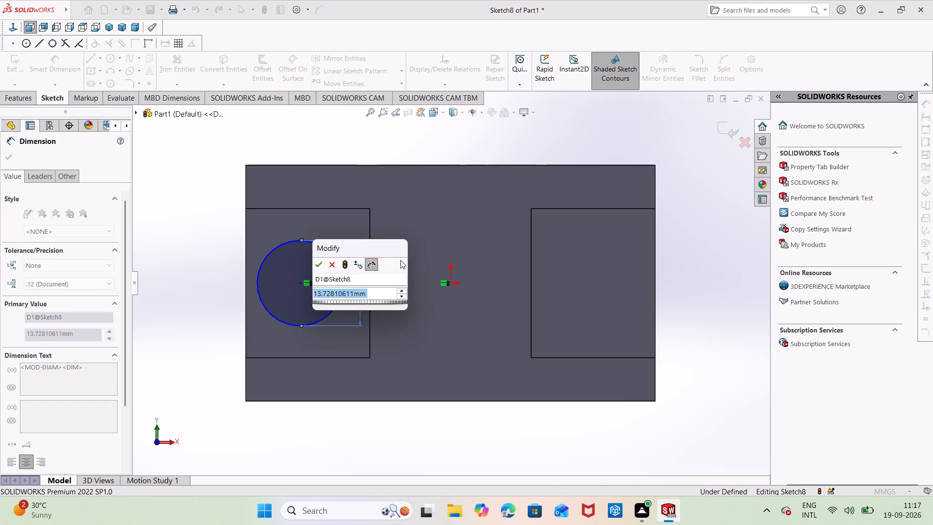
key(BackSpace)
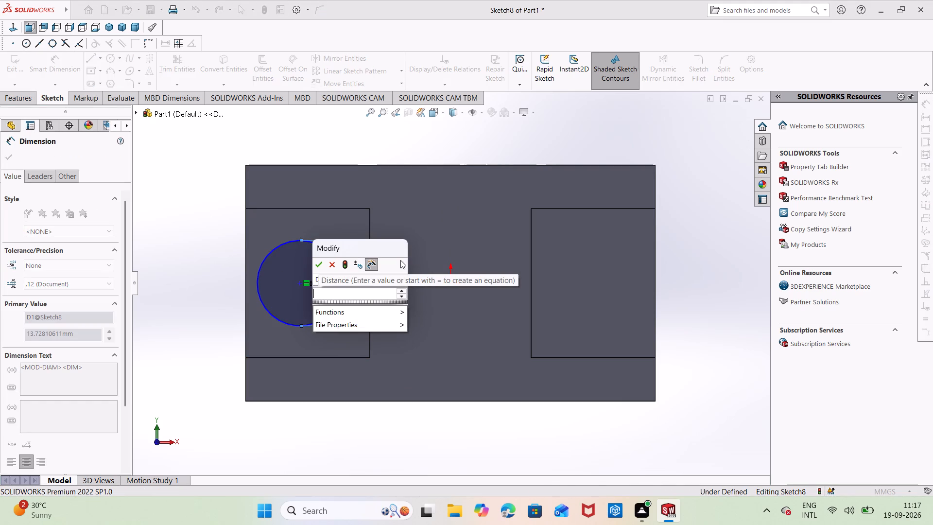
text(18)
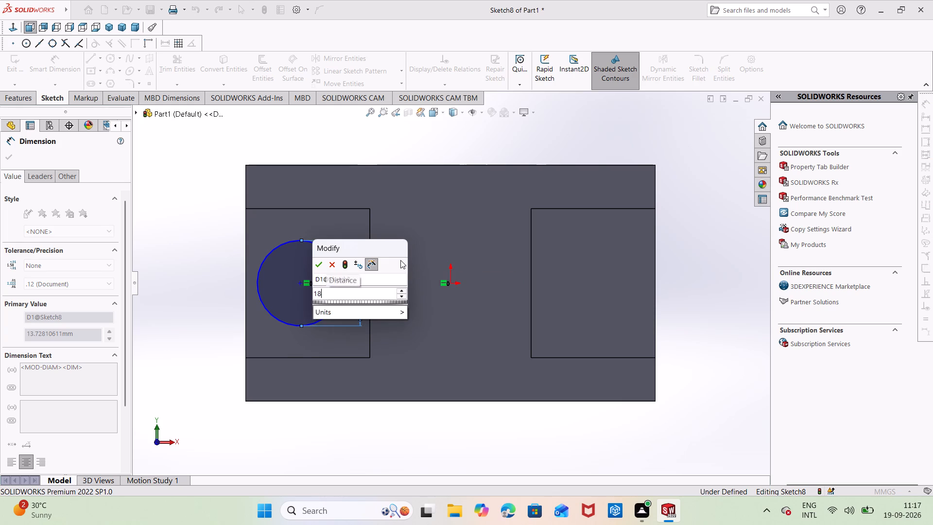
key(Return)
click(403, 269)
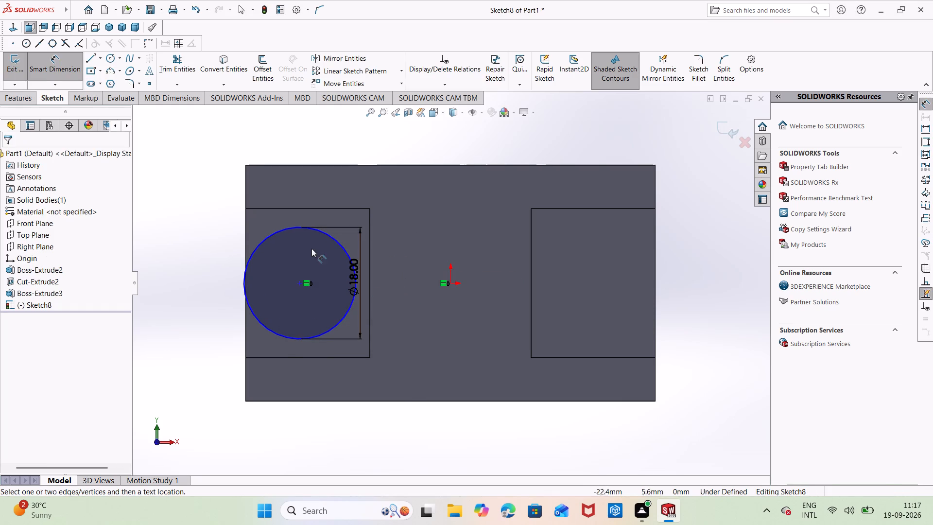
Dimension the circle's centre 10 mm from the left boss's inner vertical edge.
click(346, 315)
click(369, 305)
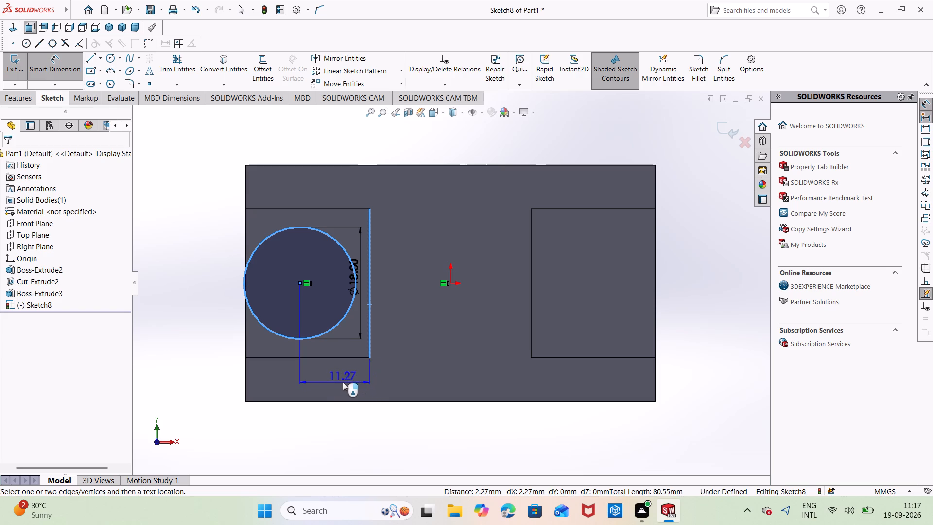
click(343, 382)
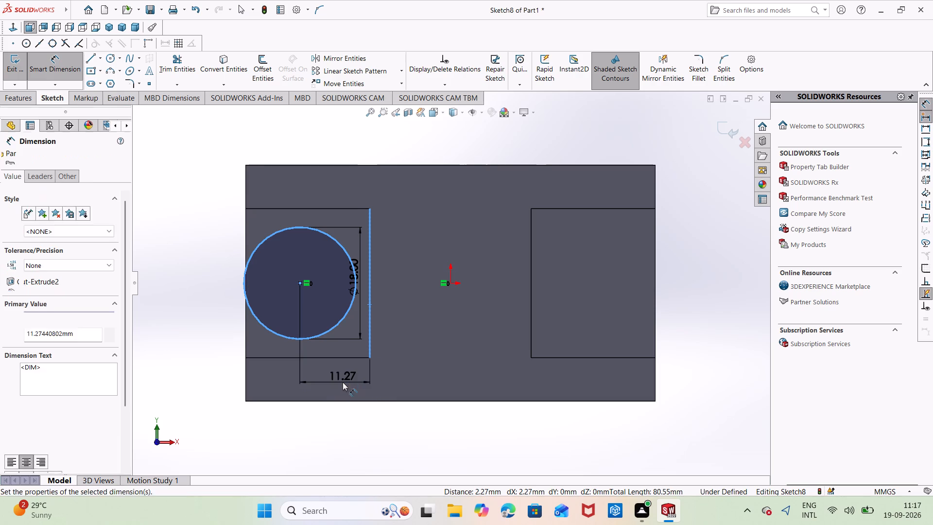
key(BackSpace)
text(10)
key(Return)
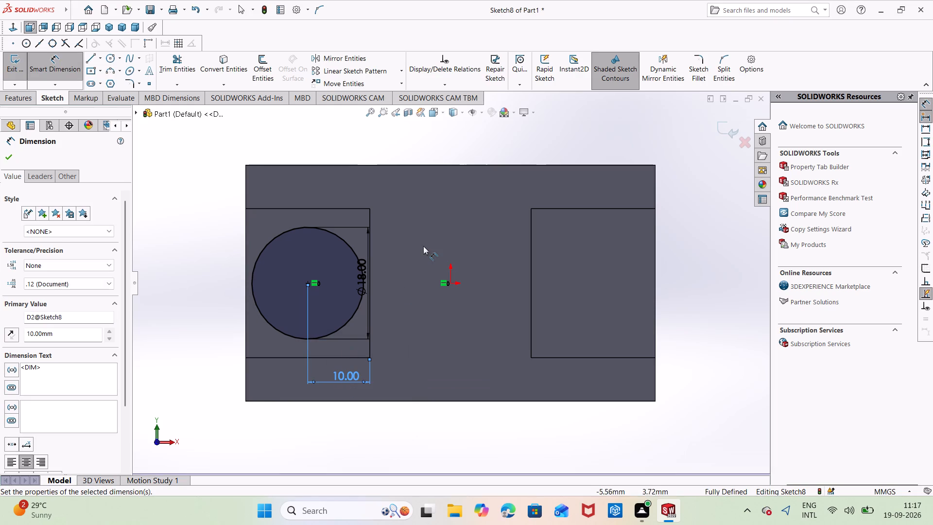
click(423, 246)
key(grave)
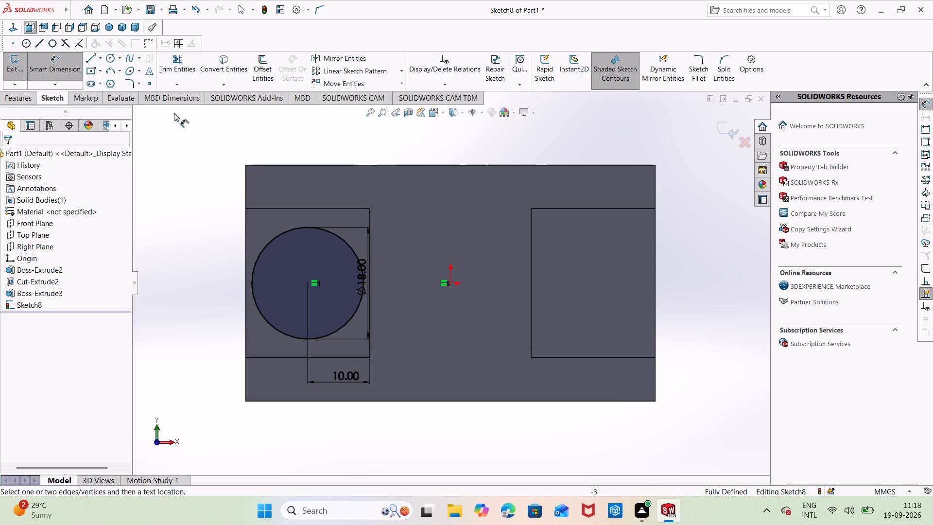
Cut-extrude the 18 mm circle into the left boss as a Blind pocket 6 mm deep.
click(24, 96)
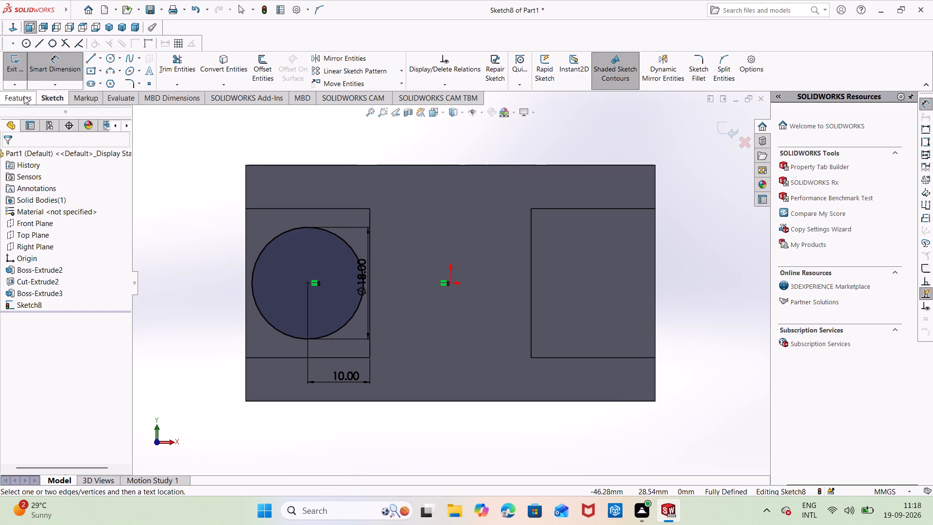
click(160, 65)
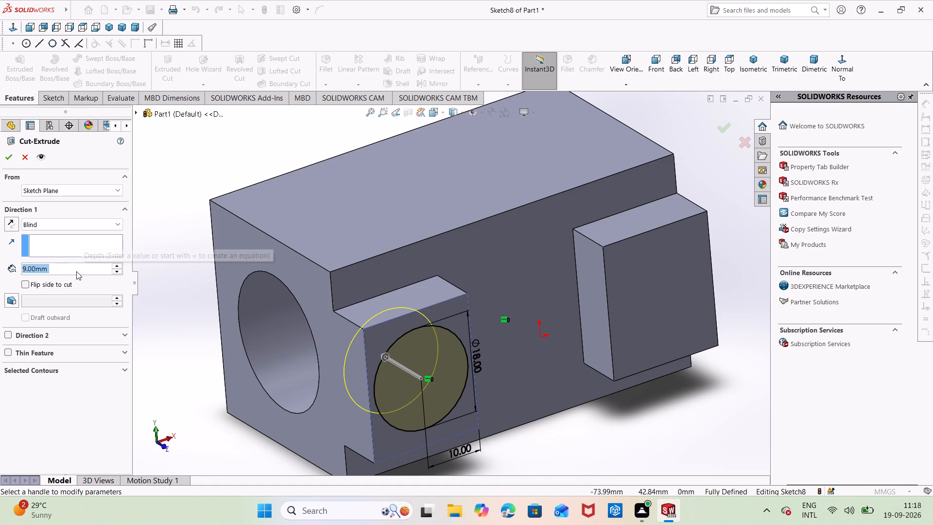
key(BackSpace)
key(6)
key(Return)
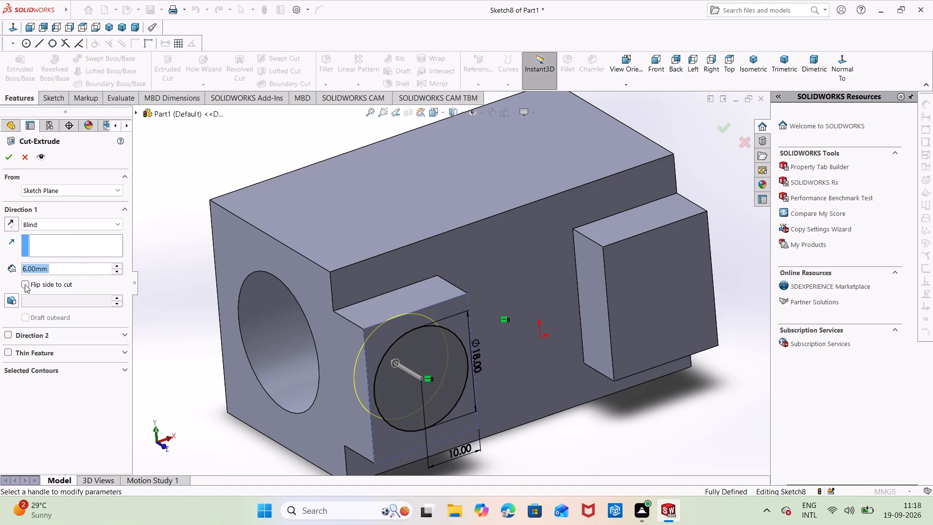
click(9, 159)
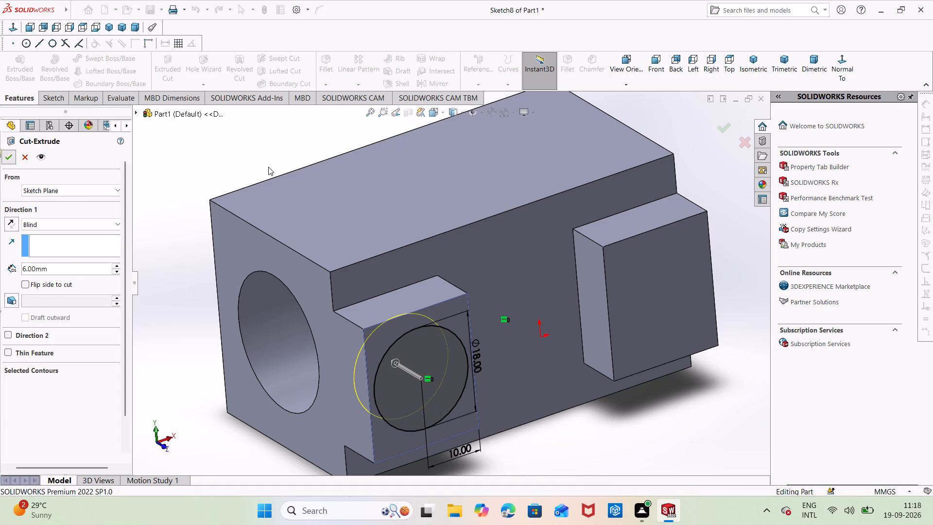
click(285, 142)
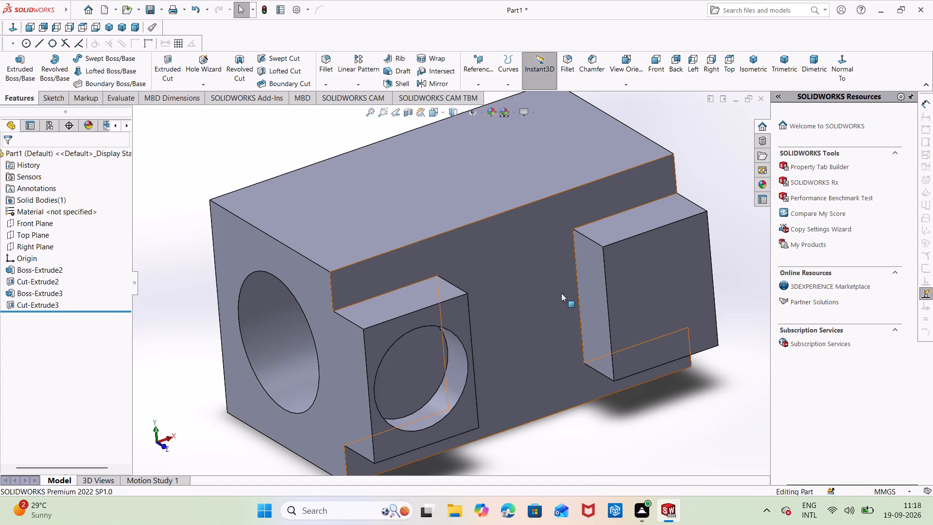
Start a sketch on the right boss's front face.
middle_drag(548, 311, 482, 301)
right_click(532, 281)
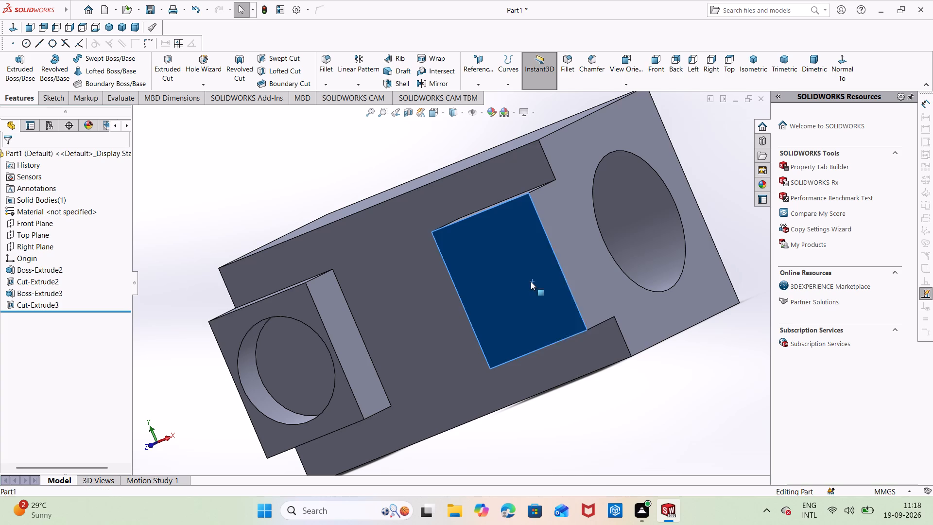
click(551, 266)
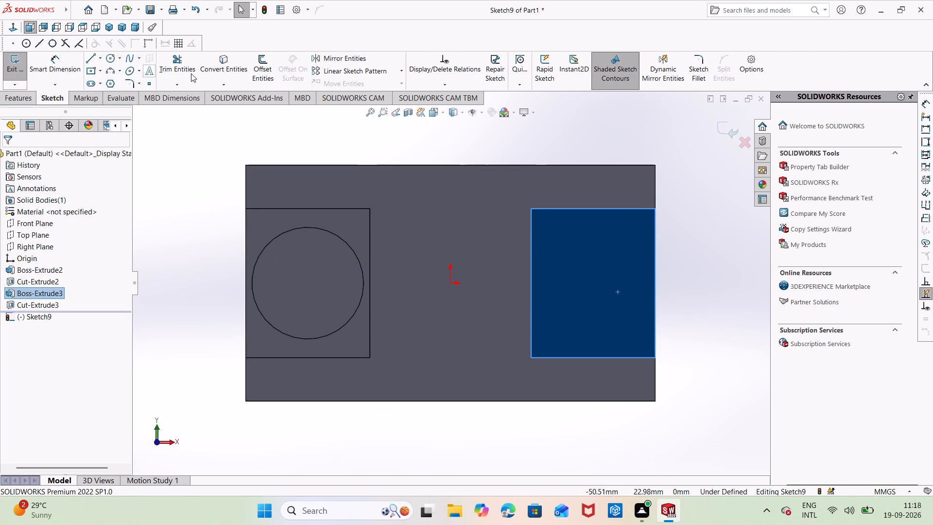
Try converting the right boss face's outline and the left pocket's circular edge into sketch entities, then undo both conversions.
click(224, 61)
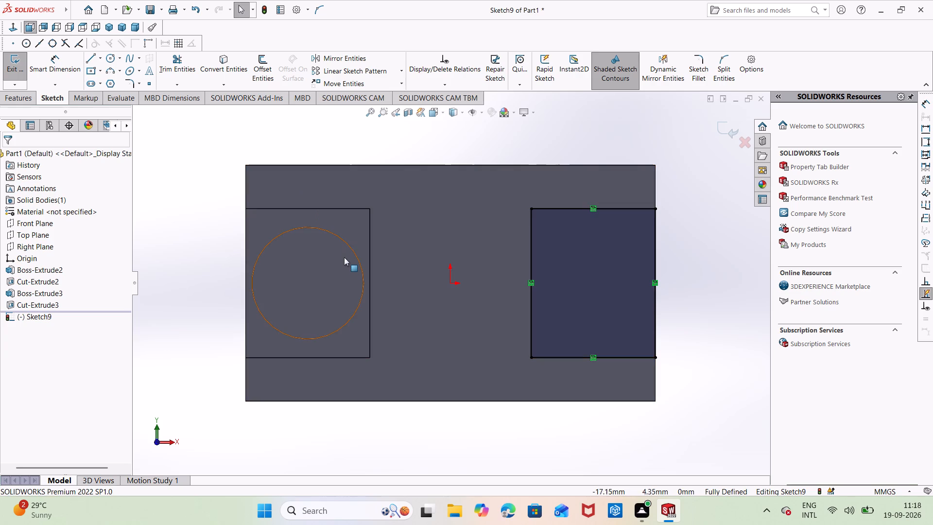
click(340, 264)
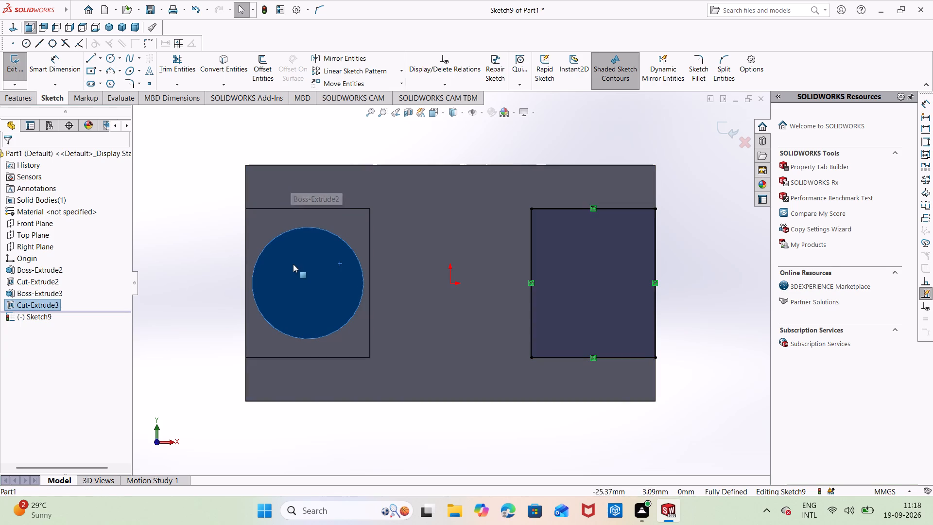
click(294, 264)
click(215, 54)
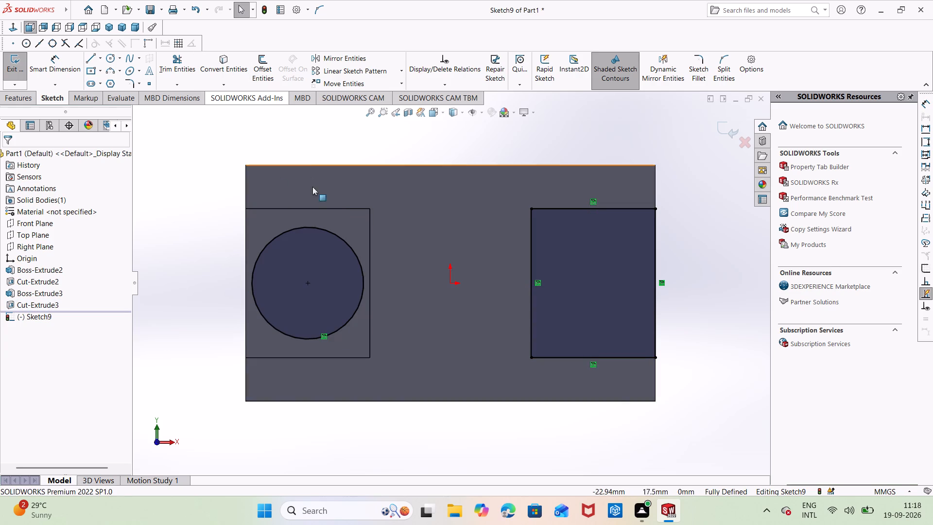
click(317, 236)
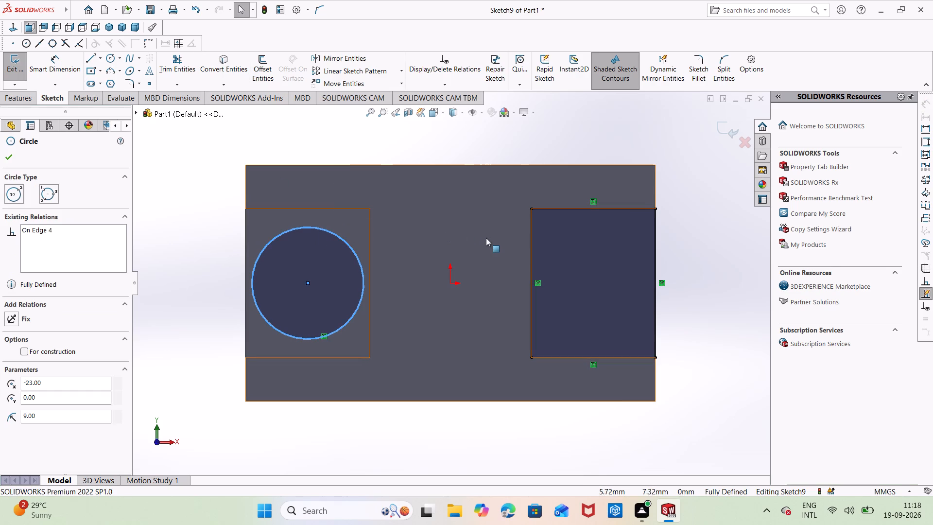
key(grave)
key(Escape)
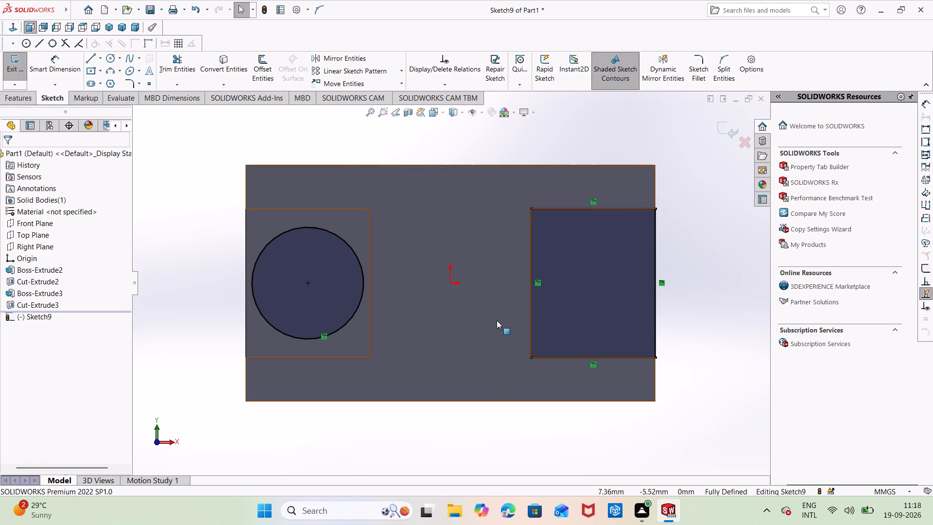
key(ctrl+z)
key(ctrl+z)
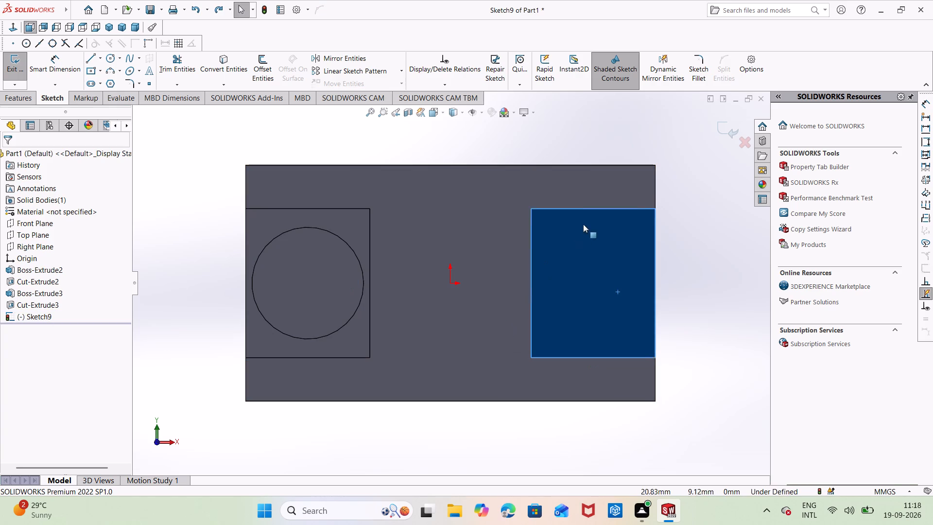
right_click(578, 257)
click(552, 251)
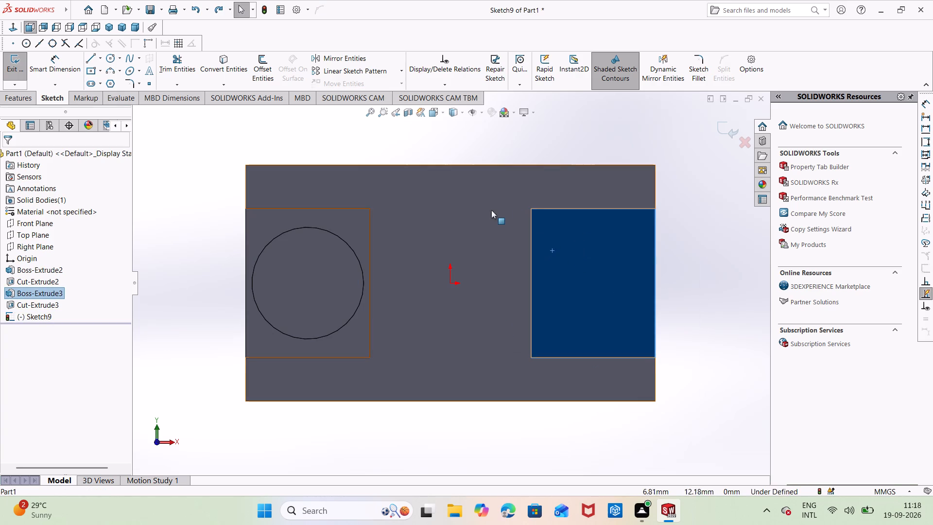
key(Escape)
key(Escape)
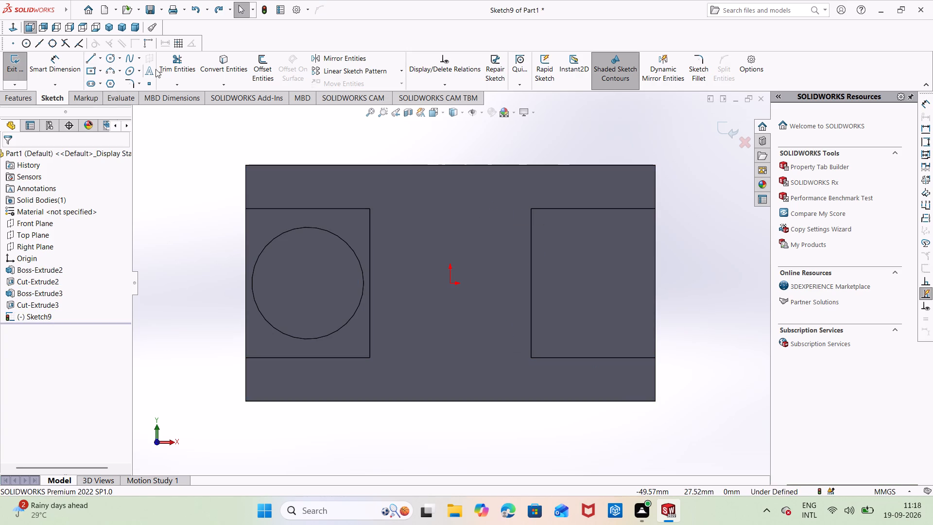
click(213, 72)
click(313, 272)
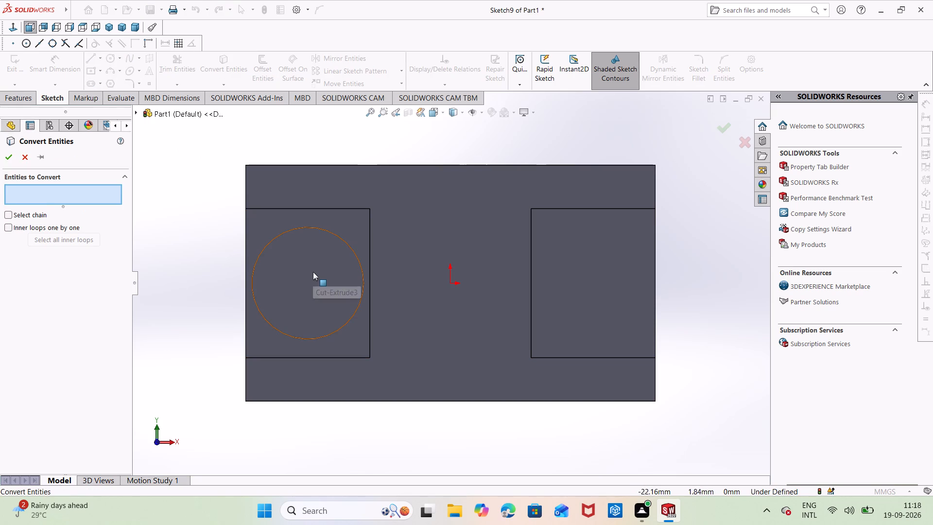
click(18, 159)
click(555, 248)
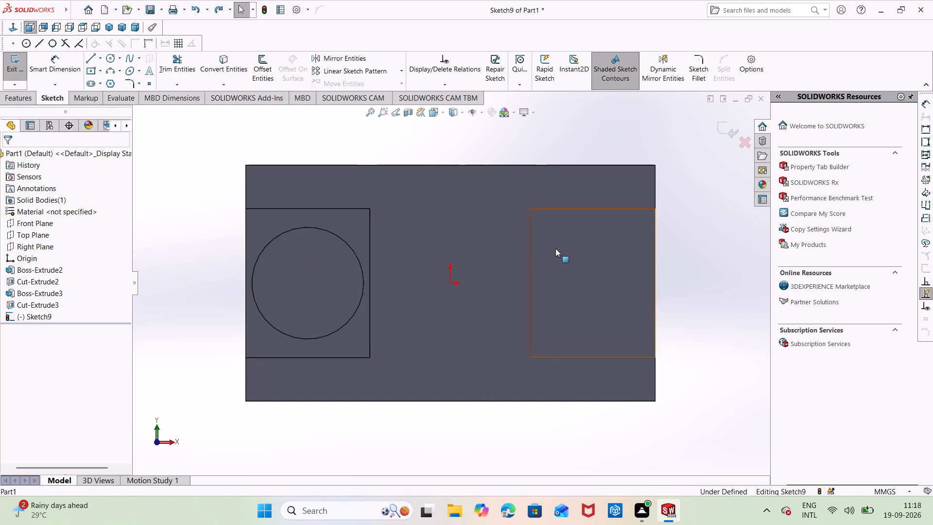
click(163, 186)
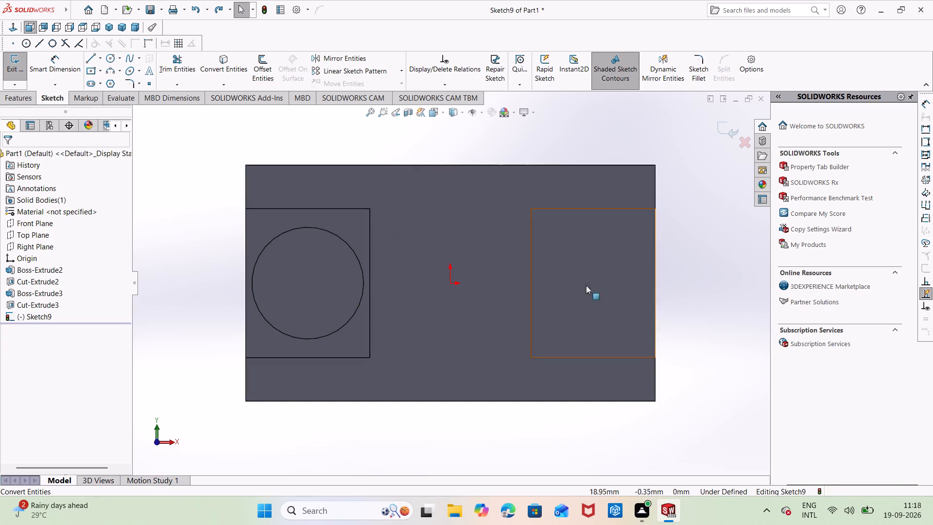
Sketch a circle of about 6.8 mm radius on the right boss's front face, centred at the origin's height.
right_drag(720, 294, 682, 188)
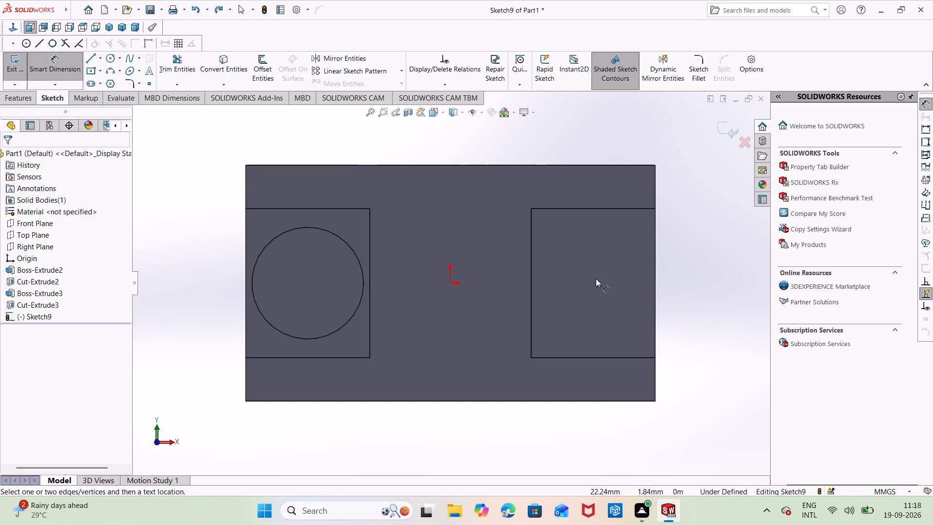
right_drag(673, 290, 740, 301)
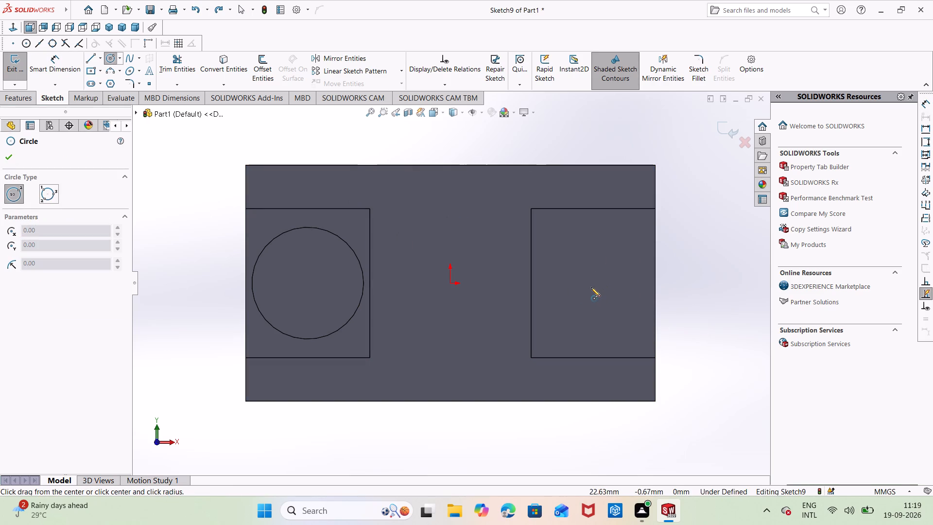
click(597, 283)
click(624, 315)
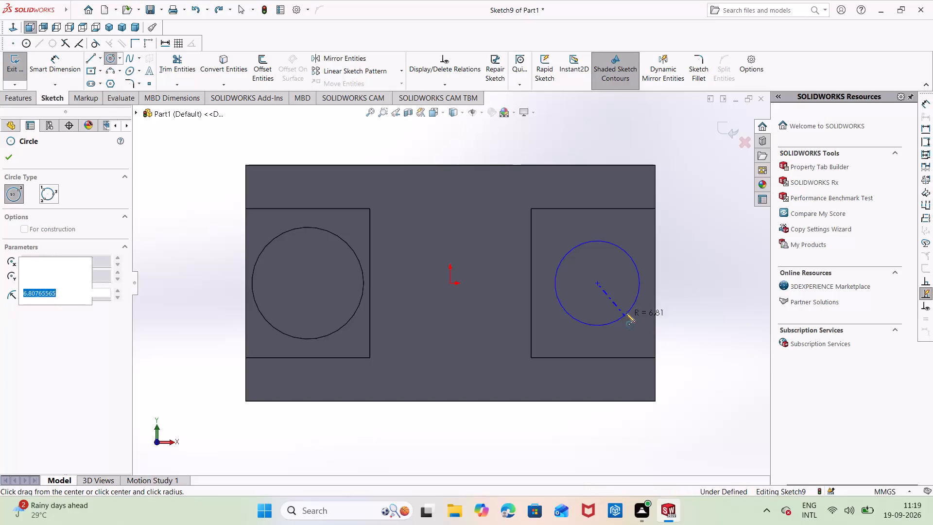
key(Escape)
Dimension the right boss circle's diameter as 18 mm.
right_drag(679, 281, 682, 253)
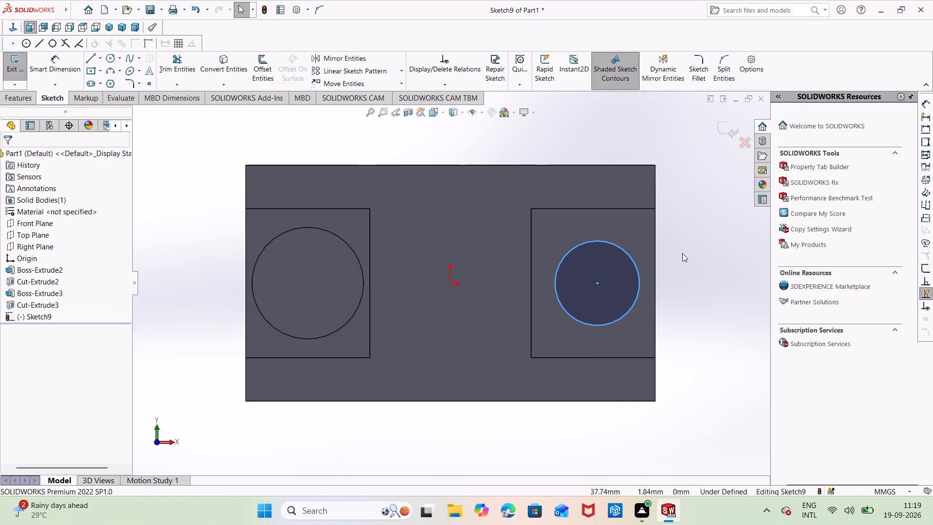
right_drag(682, 253, 679, 231)
click(638, 294)
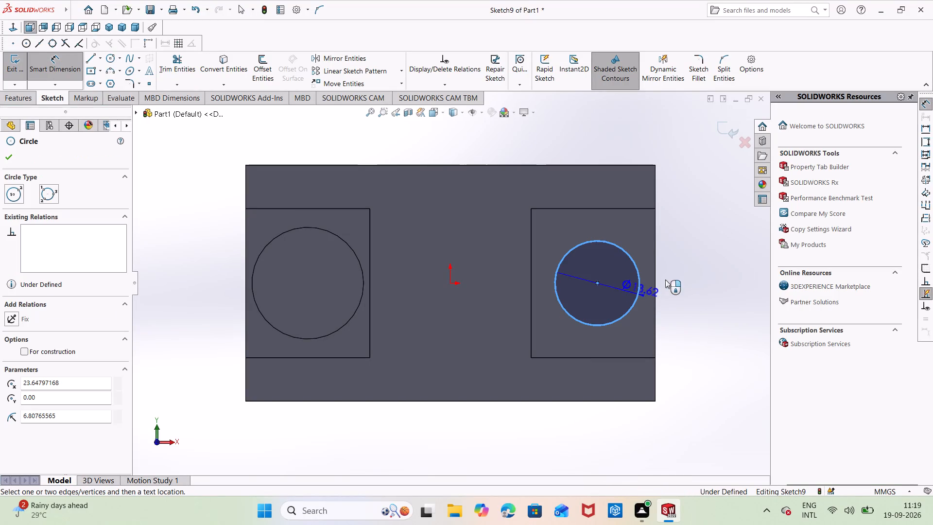
click(693, 266)
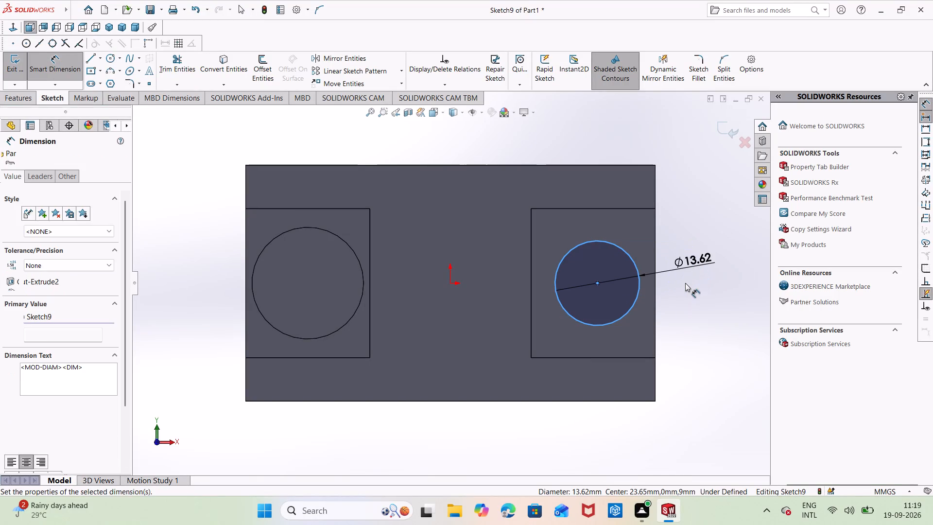
key(BackSpace)
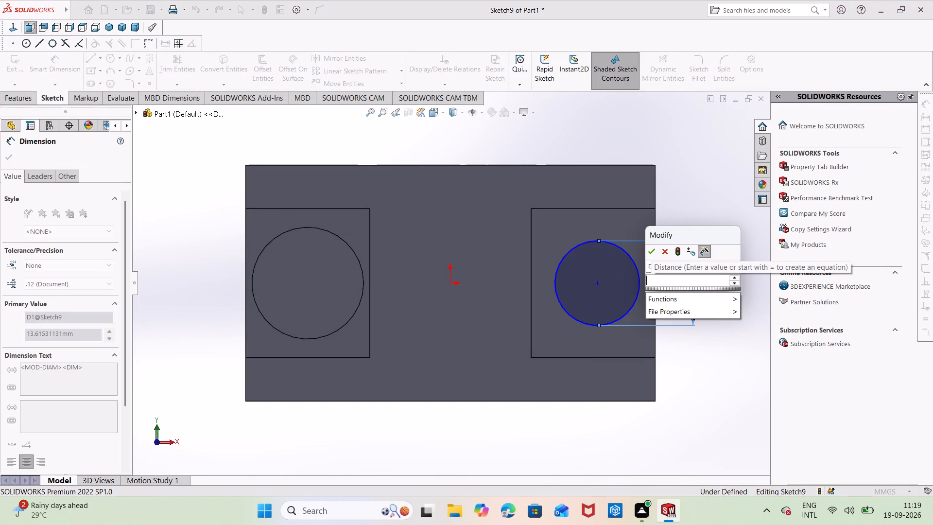
text(18)
key(Return)
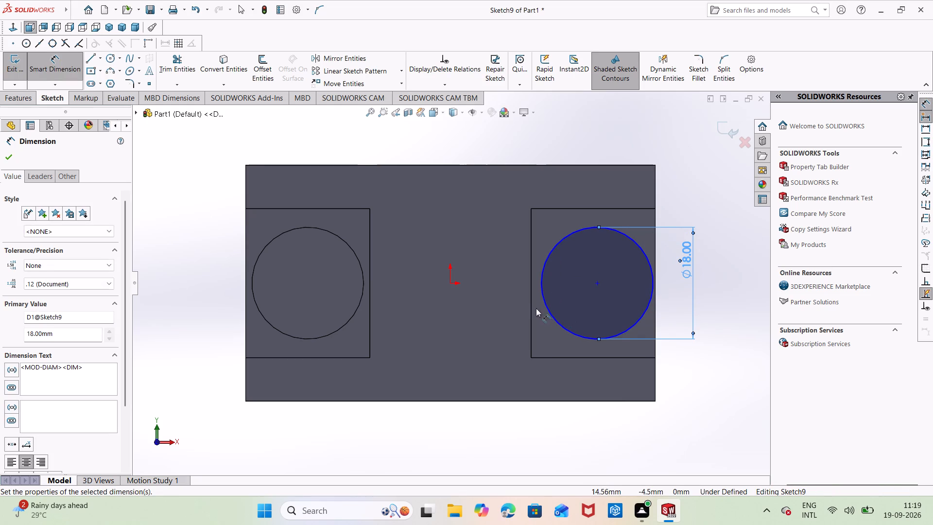
Dimension the circle's centre 10 mm from the right boss's inner vertical edge.
click(545, 300)
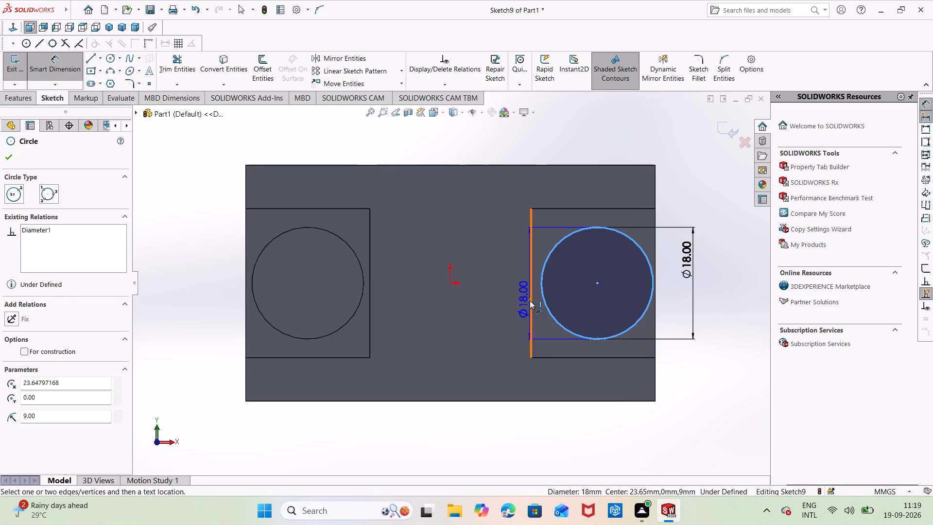
click(530, 300)
click(558, 394)
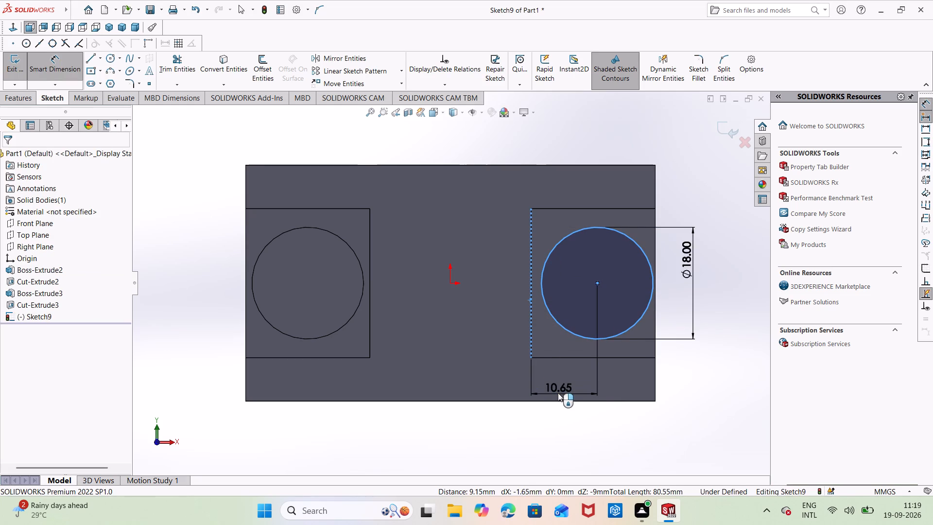
key(BackSpace)
text(10)
key(Return)
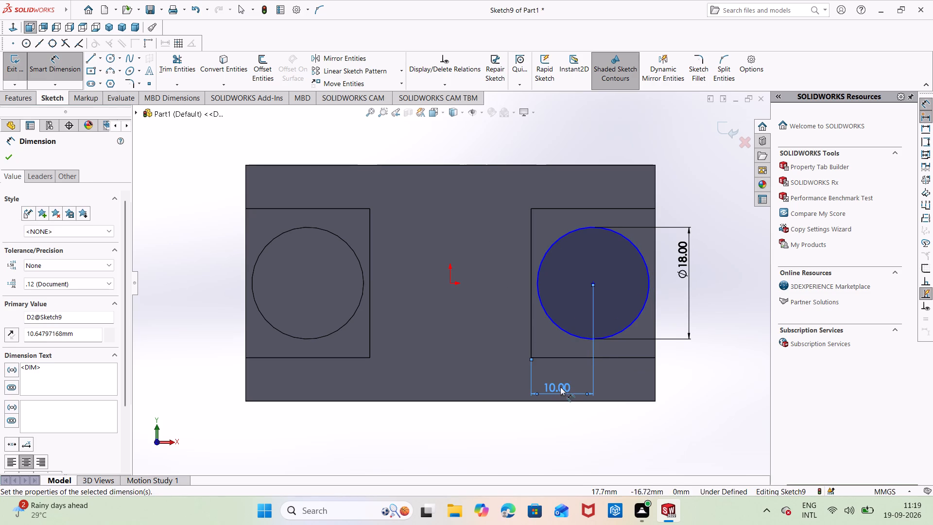
click(560, 387)
key(Escape)
key(Escape)
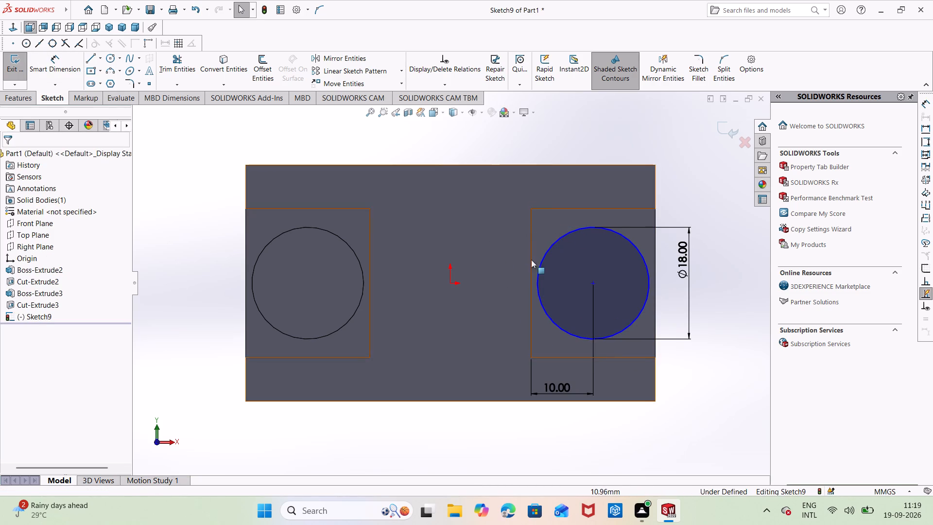
Add a Horizontal relation between the origin and the centre of the right boss's circle.
ctrl+click(449, 283)
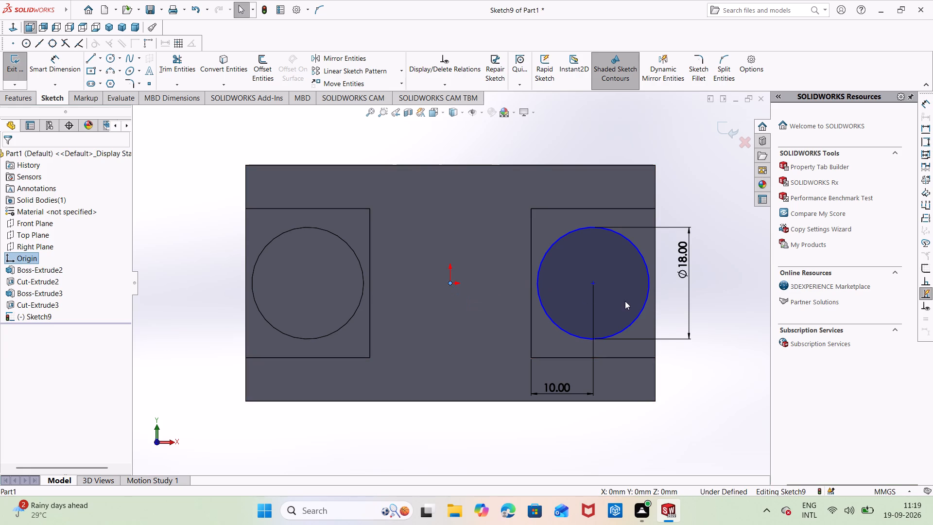
ctrl+click(592, 283)
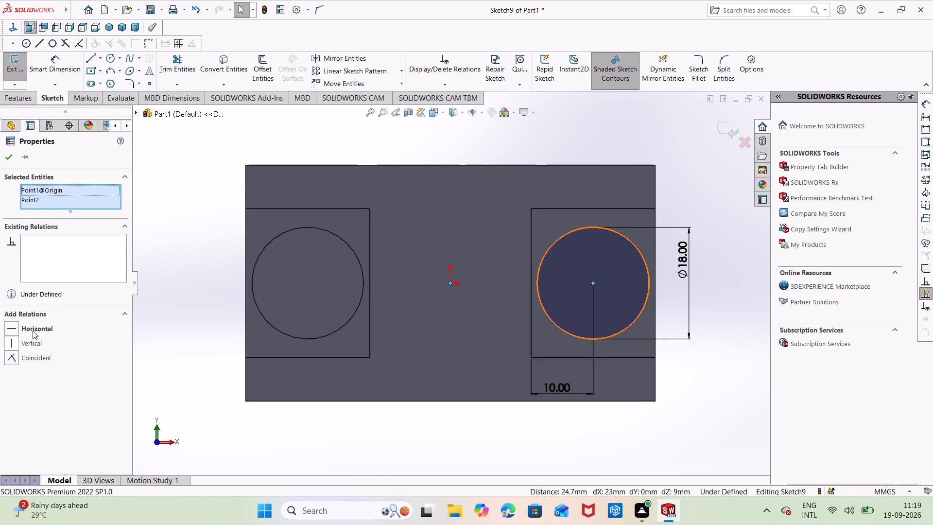
click(33, 331)
click(383, 143)
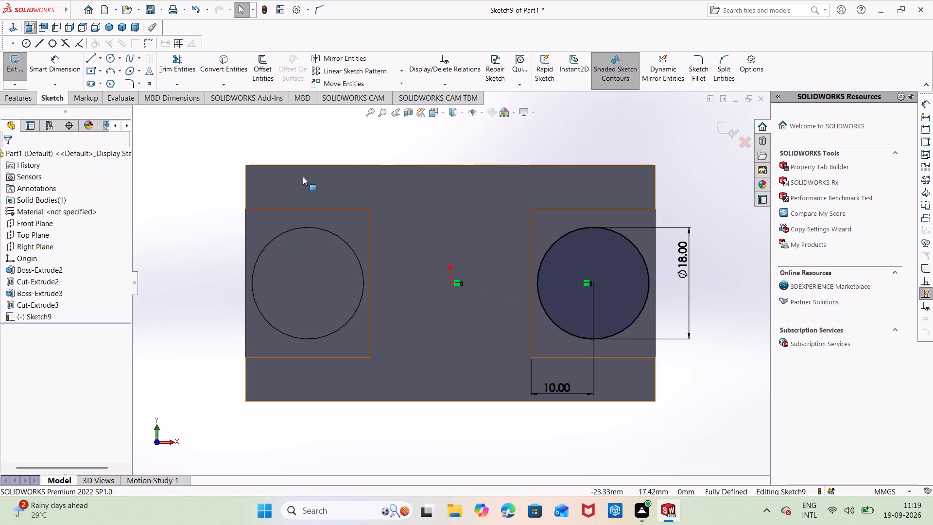
Cut-extrude the 18 mm circle into the right boss as a Blind pocket 6 mm deep.
click(26, 99)
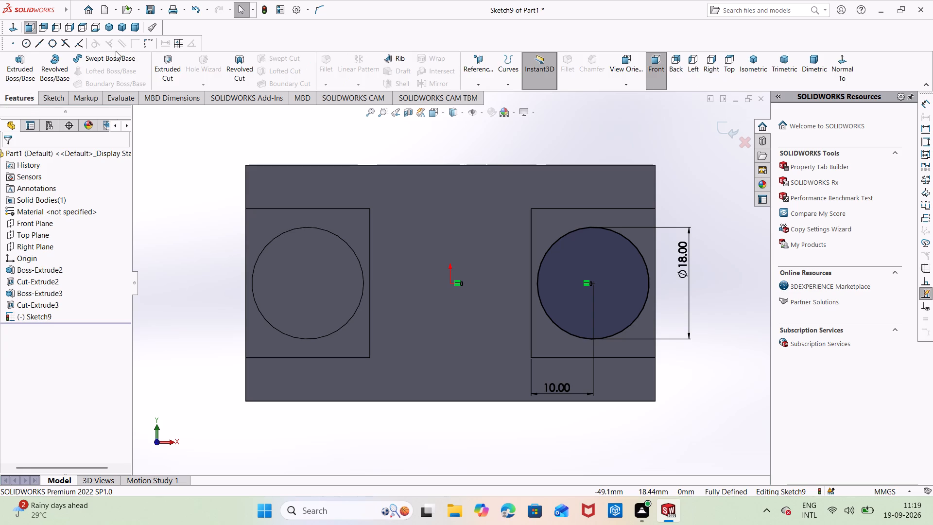
click(170, 66)
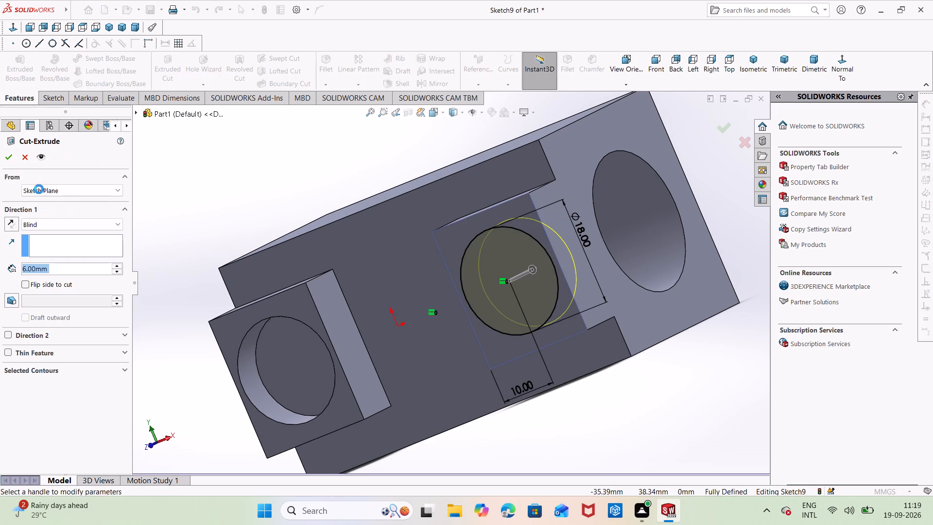
click(4, 154)
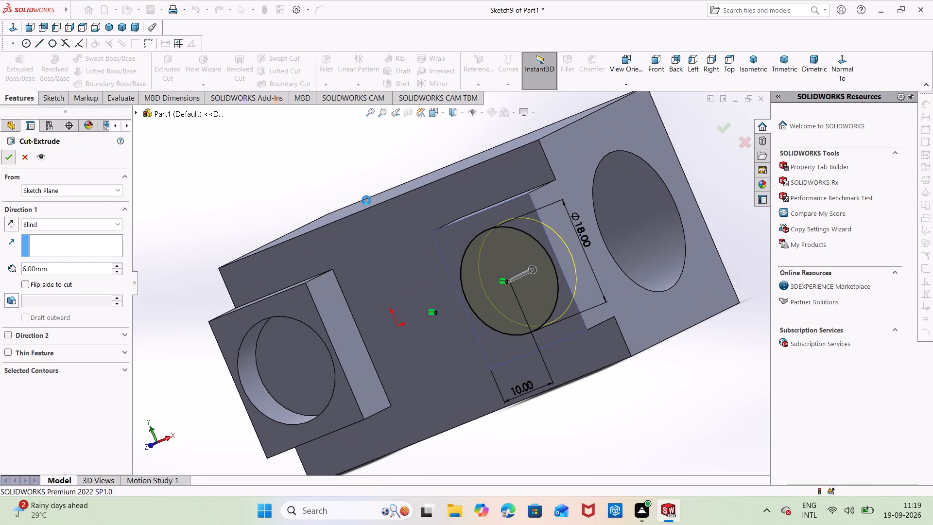
click(344, 172)
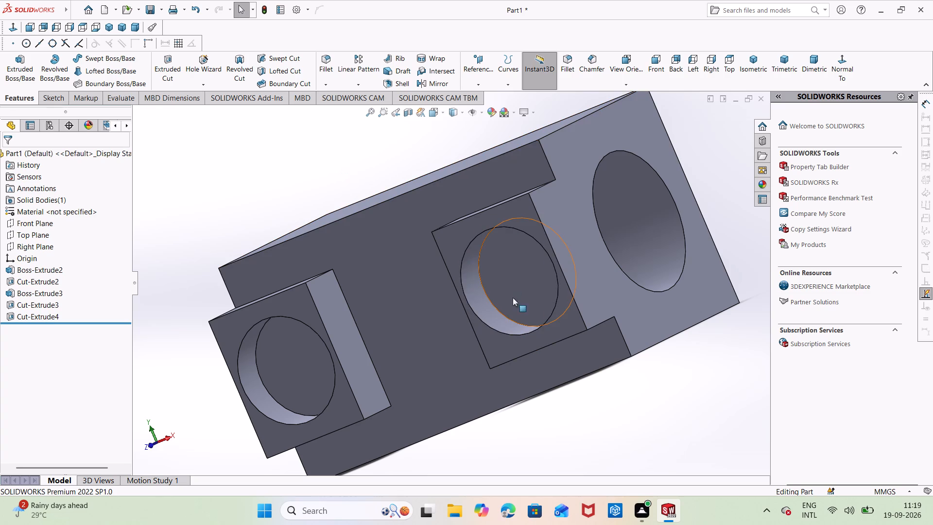
Start a sketch on the block's main front face, between the two bosses.
middle_drag(527, 281, 572, 267)
right_click(490, 303)
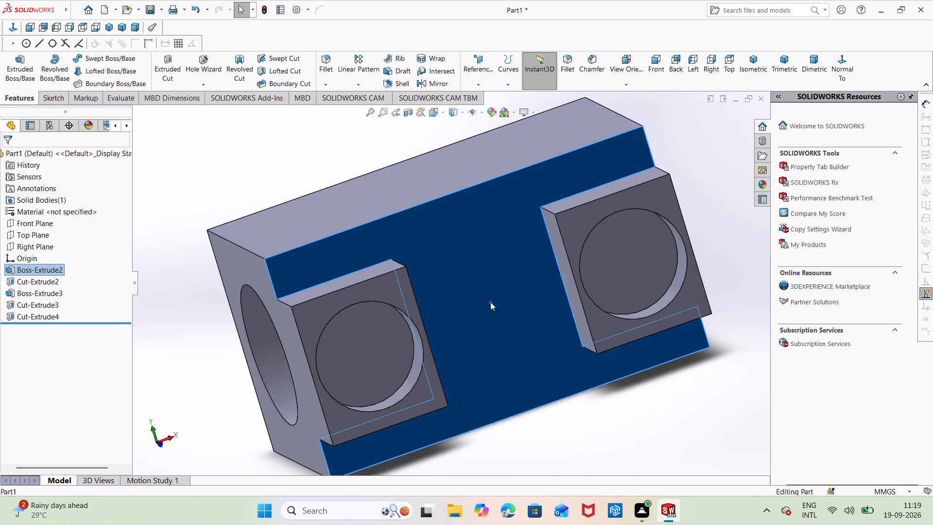
click(507, 288)
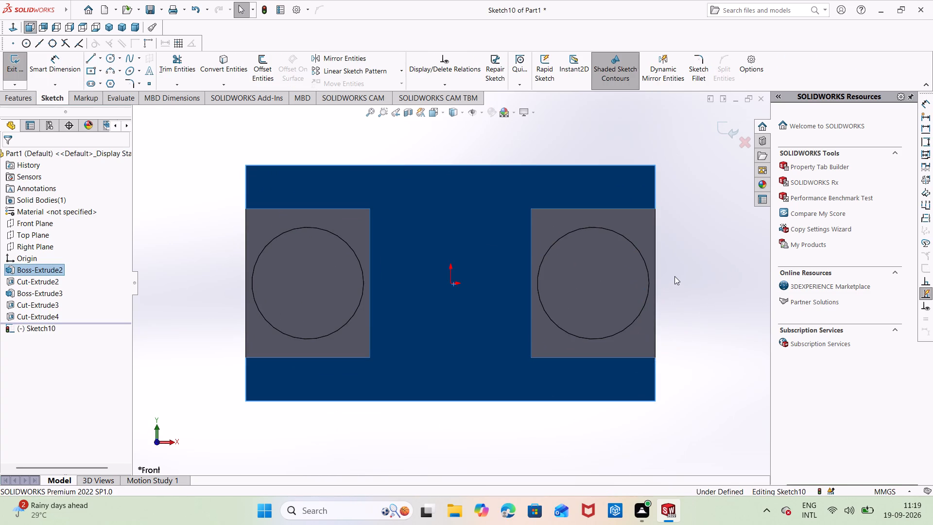
key(Escape)
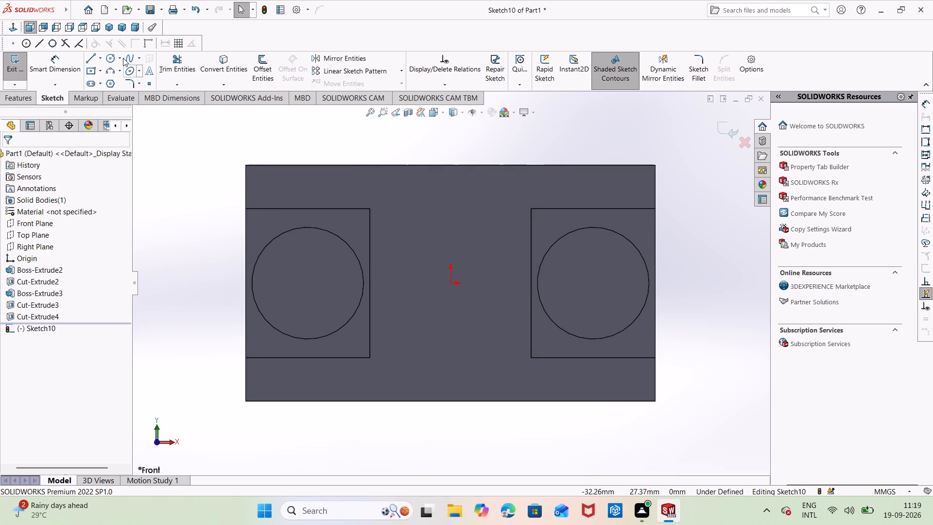
Sketch a centre rectangle about 3.4 × 2 mm at the midpoint of the right boss's outer vertical edge.
click(89, 71)
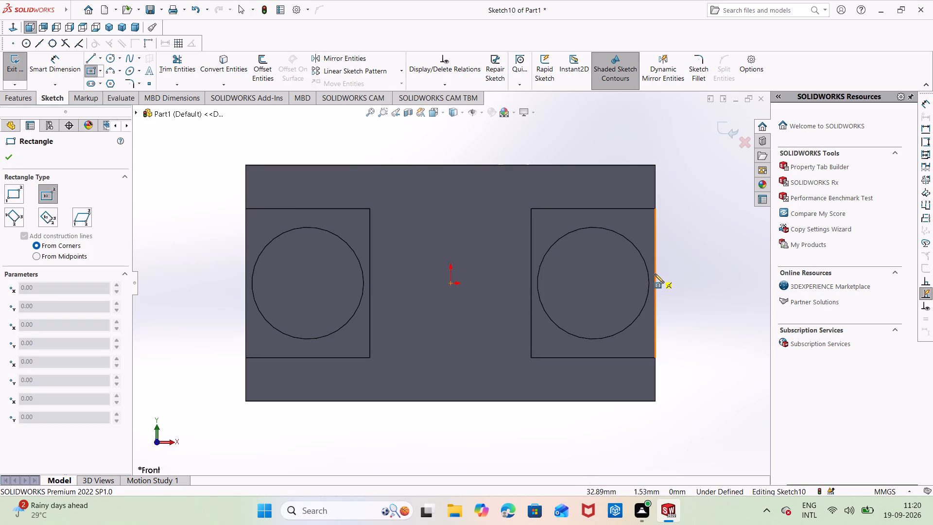
click(656, 283)
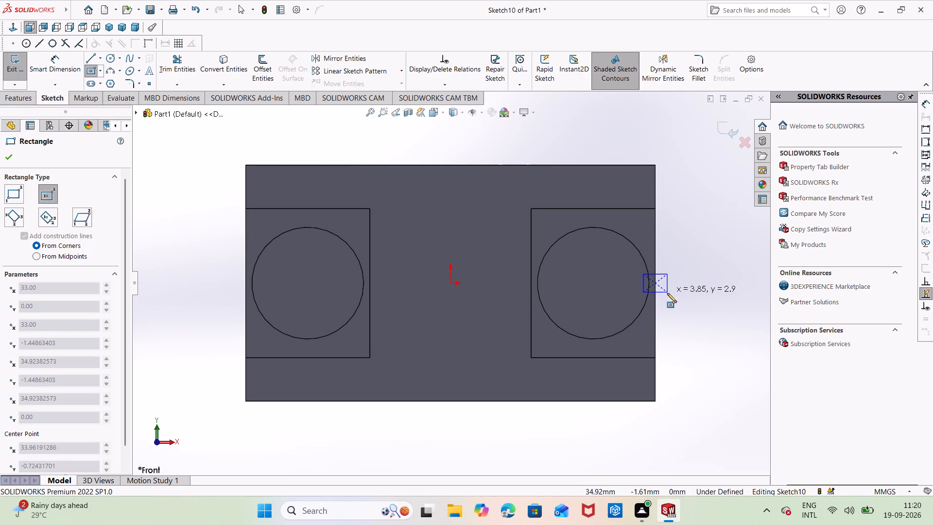
click(666, 290)
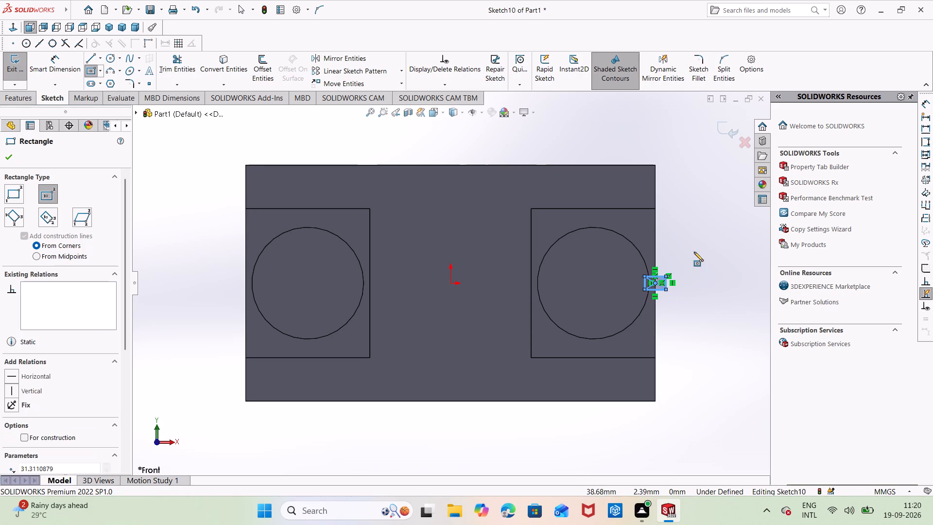
key(Escape)
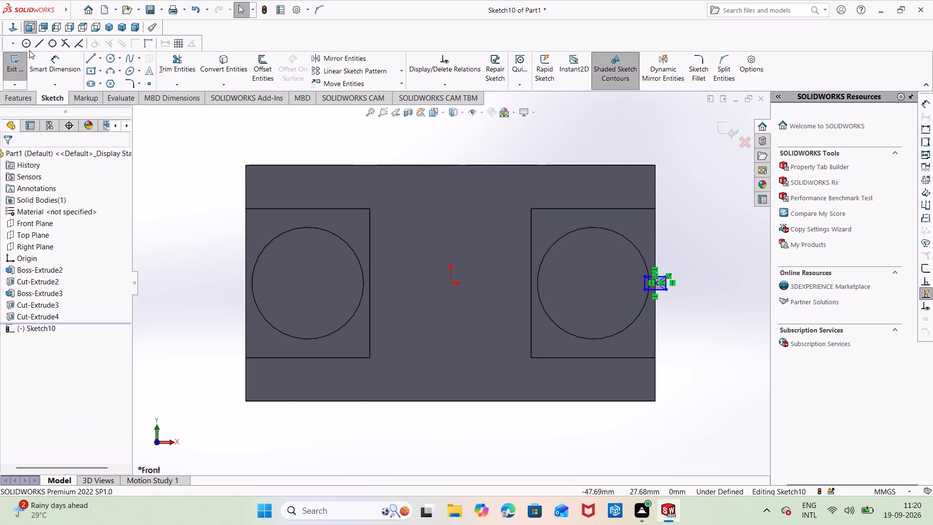
Sketch a centre rectangle about 4.4 × 2 mm at the midpoint of the right boss's inner vertical edge.
click(94, 74)
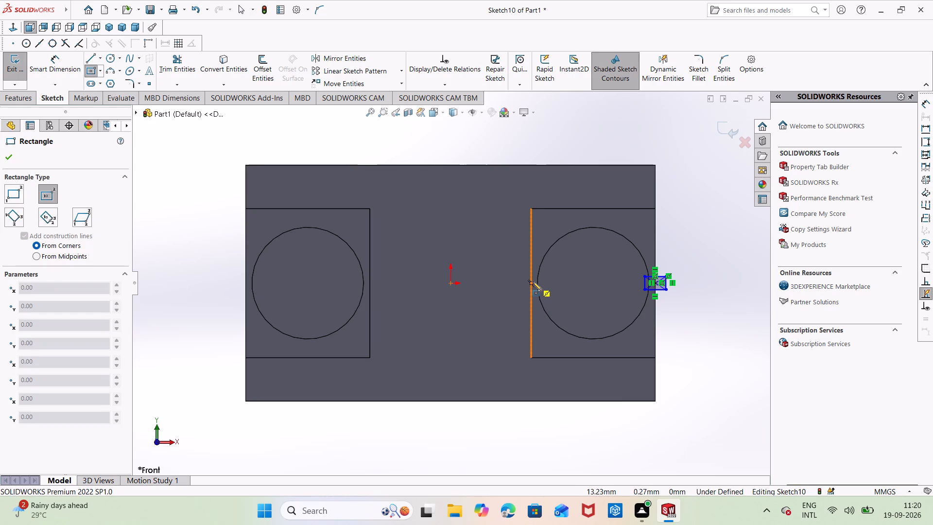
click(533, 282)
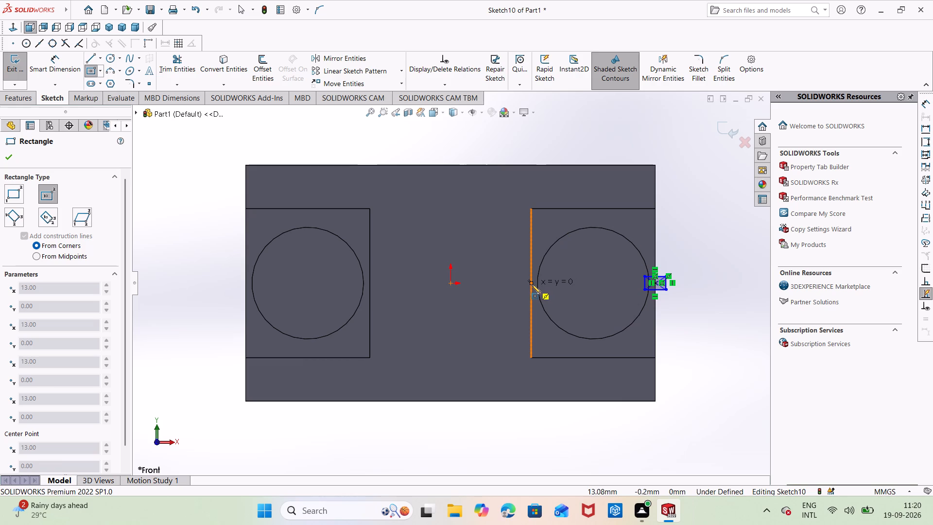
click(532, 284)
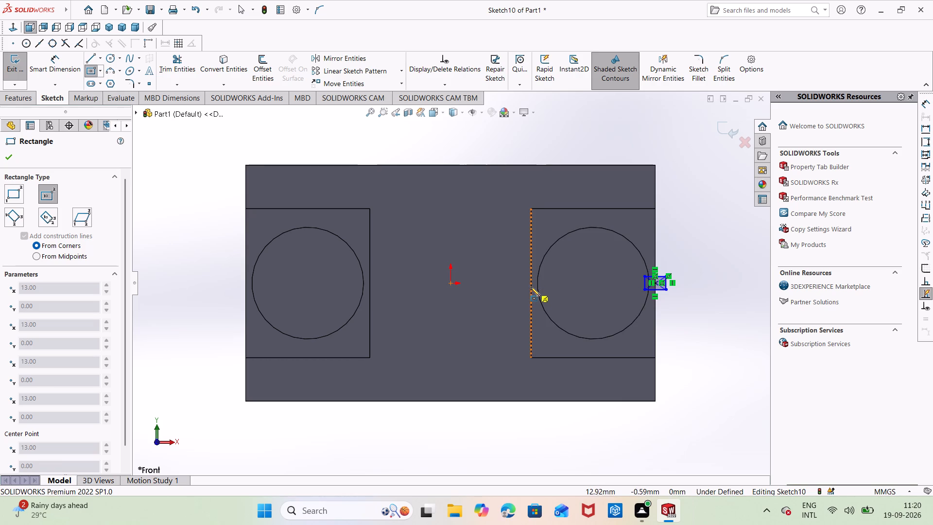
click(532, 283)
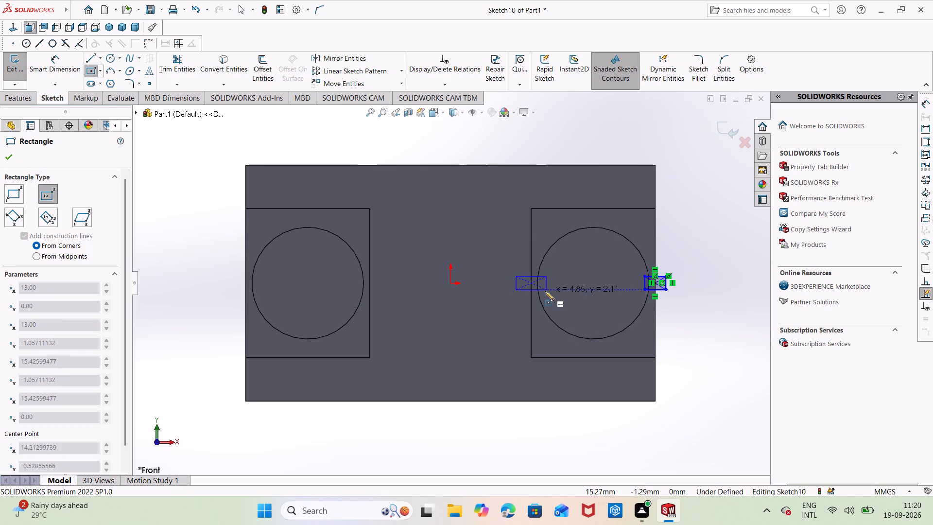
click(545, 291)
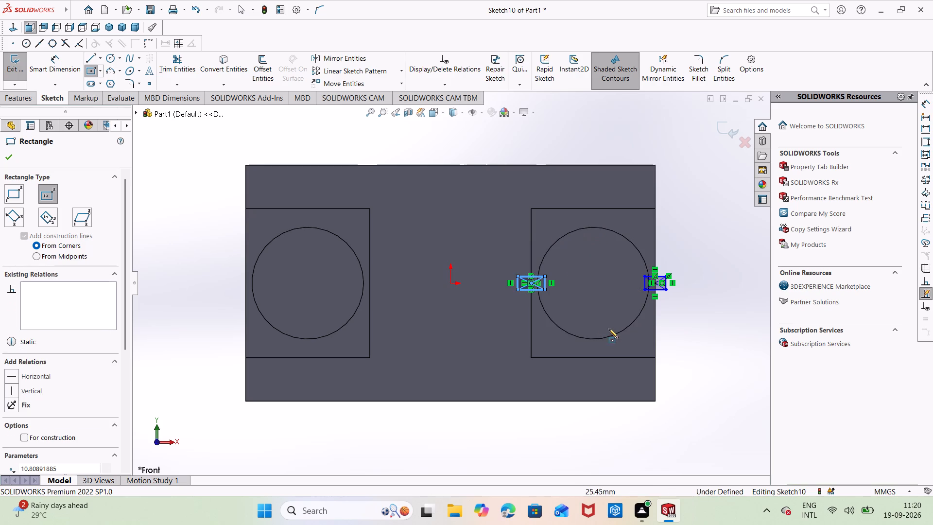
key(Escape)
key(Escape)
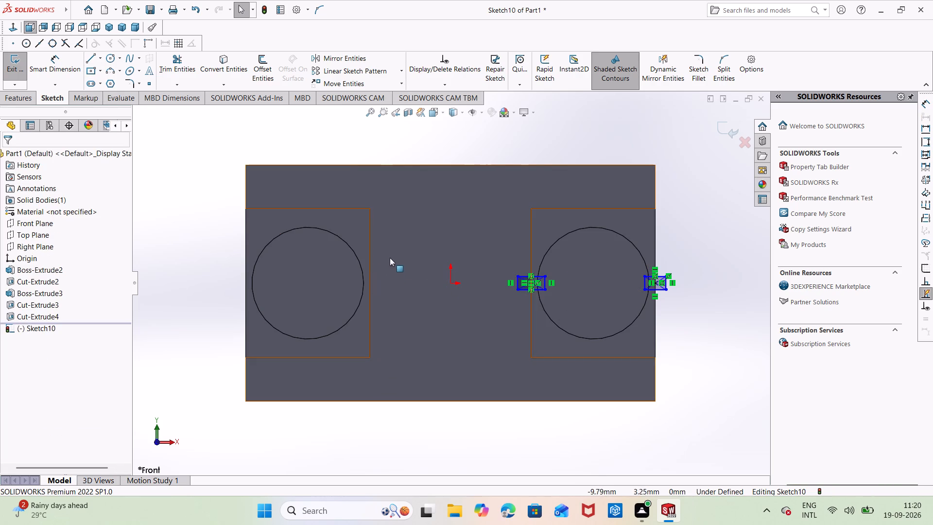
Sketch a centre rectangle about 3.6 × 2 mm at the midpoint of the left boss's inner vertical edge.
click(95, 69)
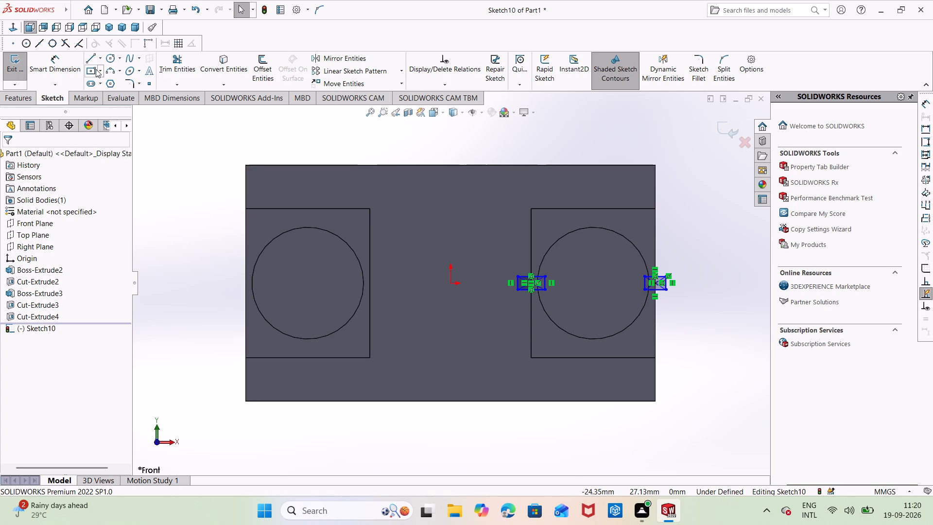
click(370, 282)
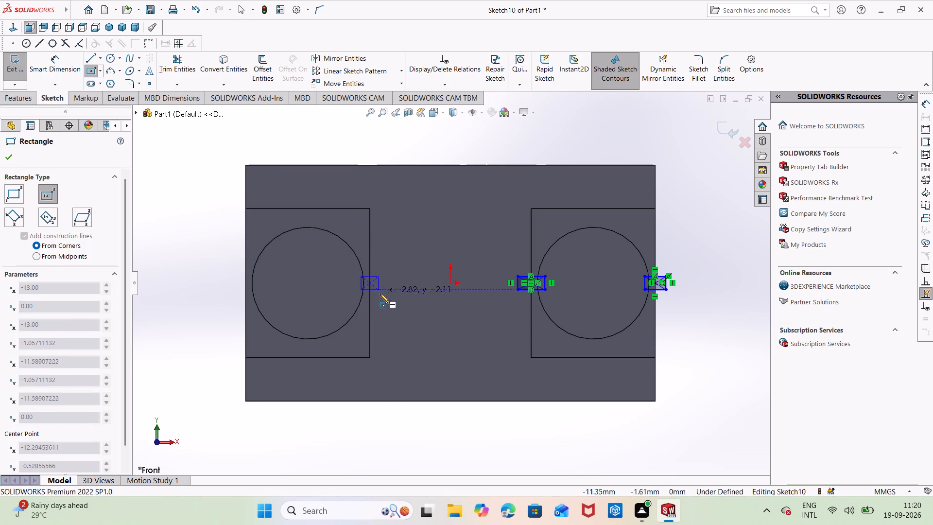
click(381, 288)
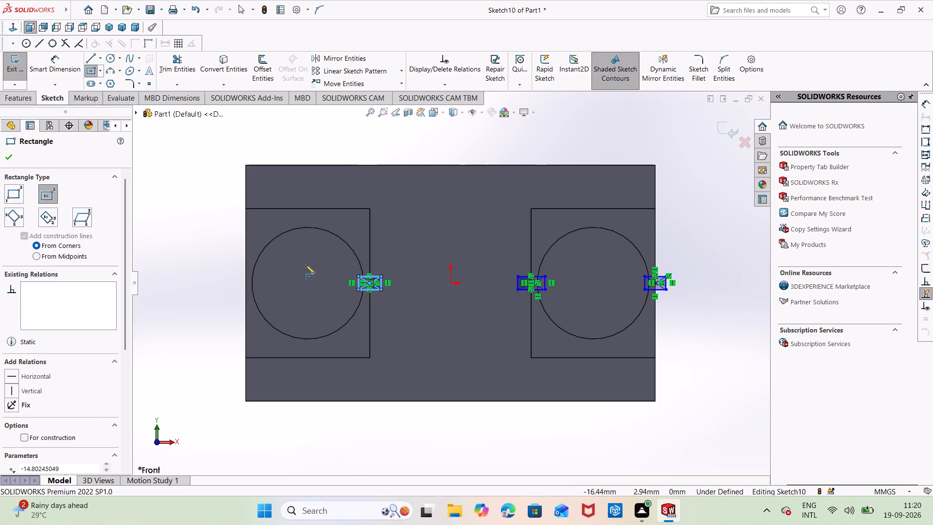
Sketch a centre rectangle about 4.6 × 2.1 mm at the midpoint of the left boss's outer vertical edge.
click(247, 283)
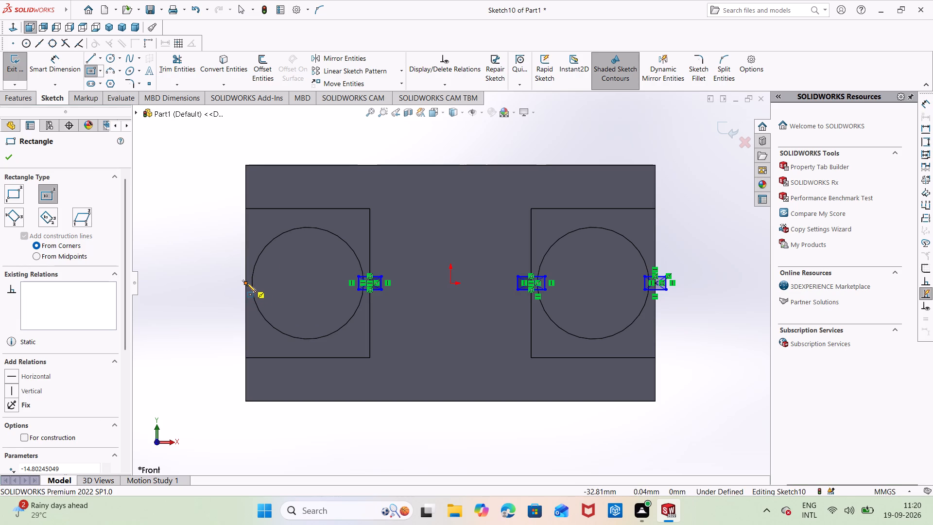
click(260, 289)
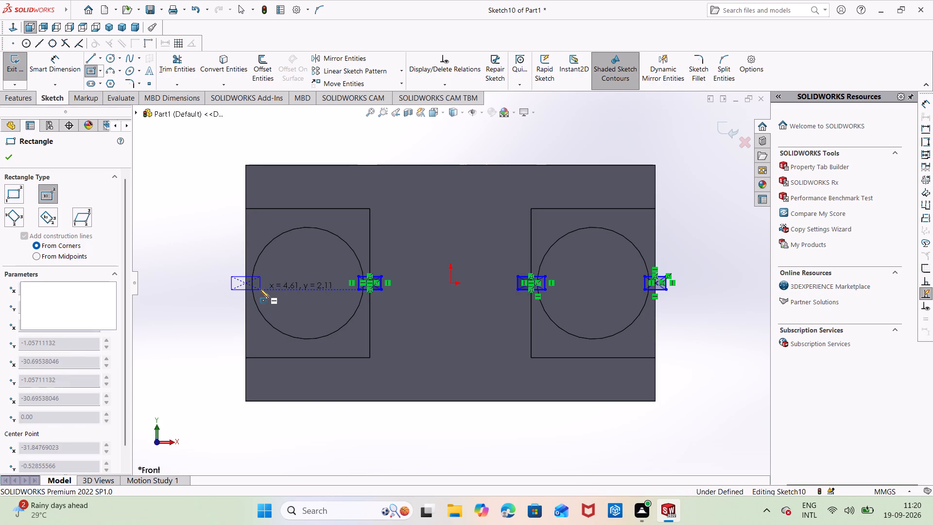
key(Escape)
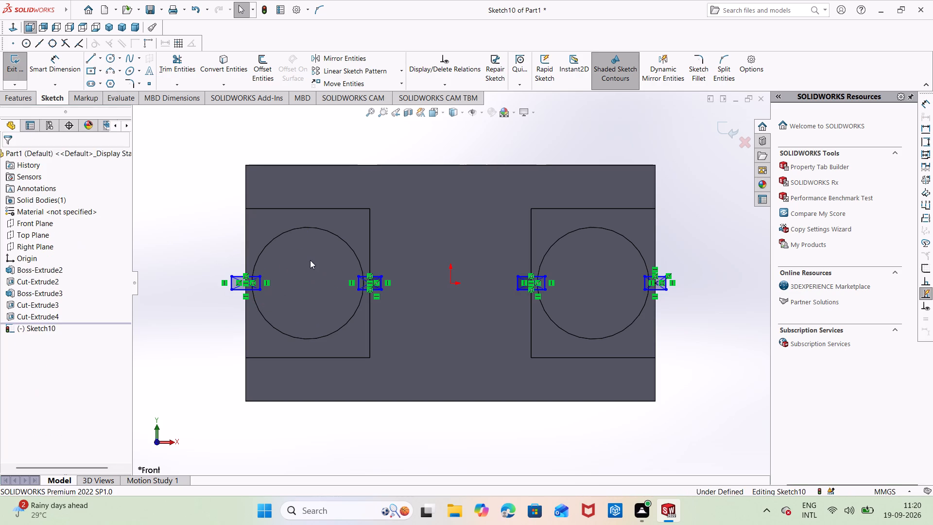
Dimension the height of the rectangle on the left boss's inner edge as 6 mm.
right_drag(427, 281, 424, 274)
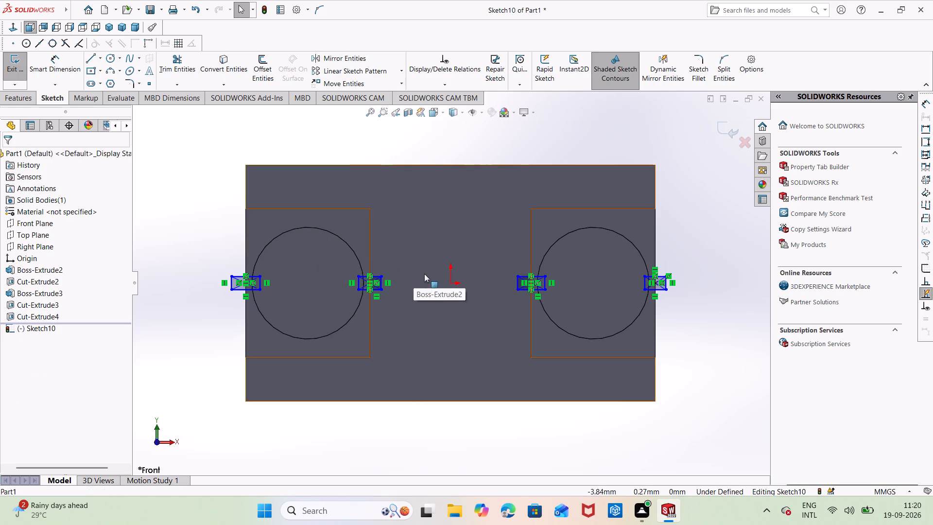
right_drag(424, 274, 435, 227)
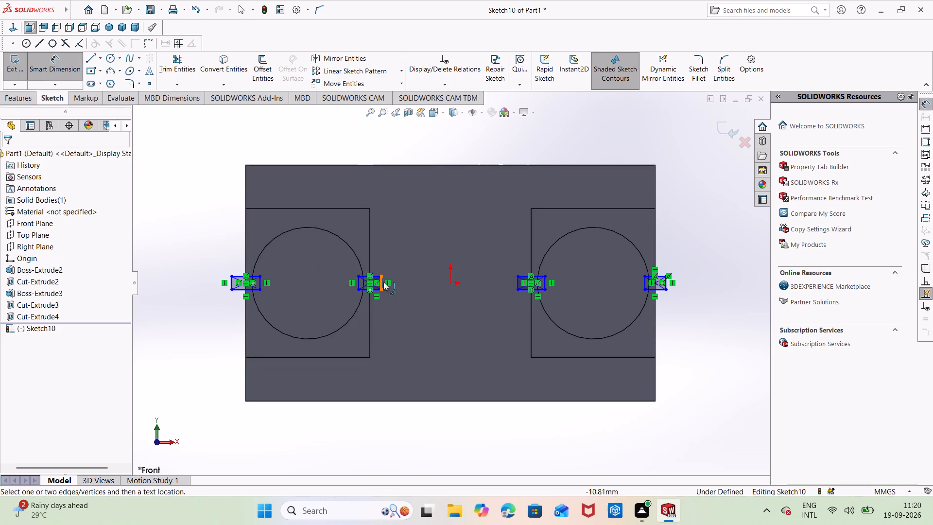
click(383, 282)
click(406, 282)
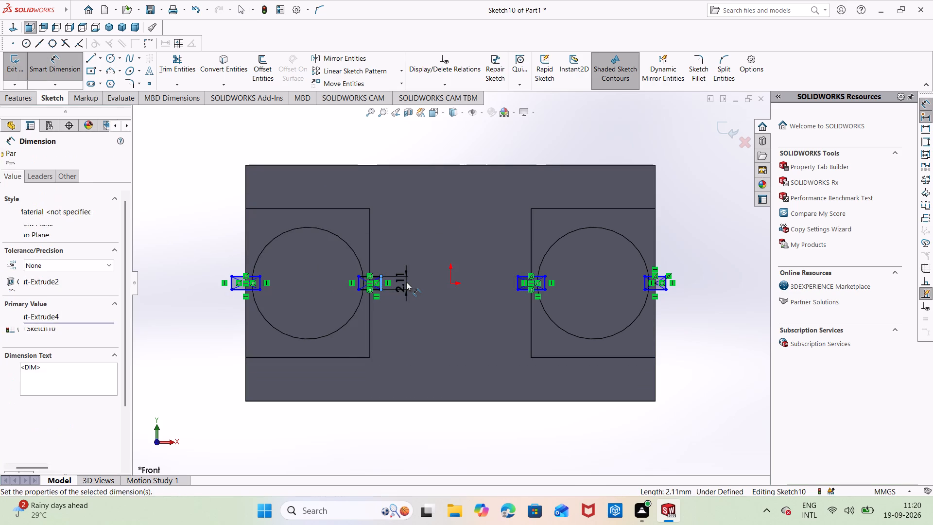
key(BackSpace)
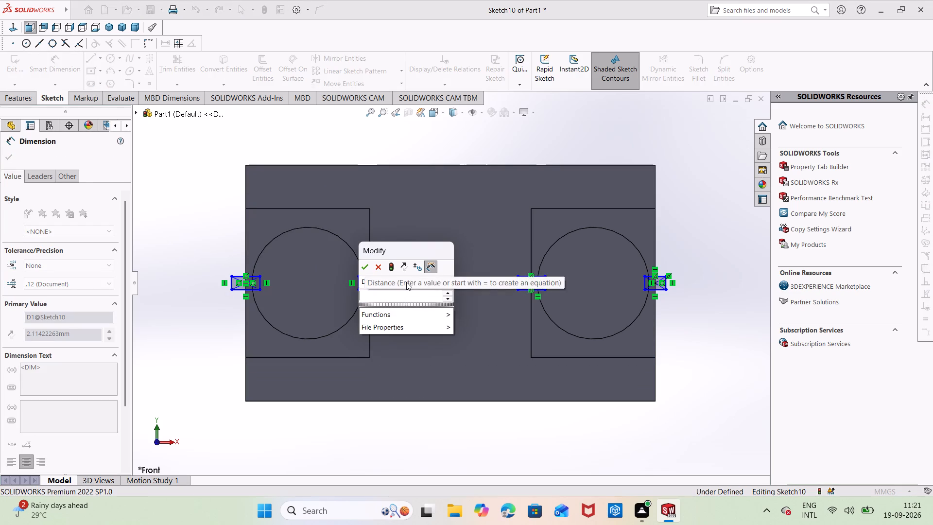
key(6)
key(Return)
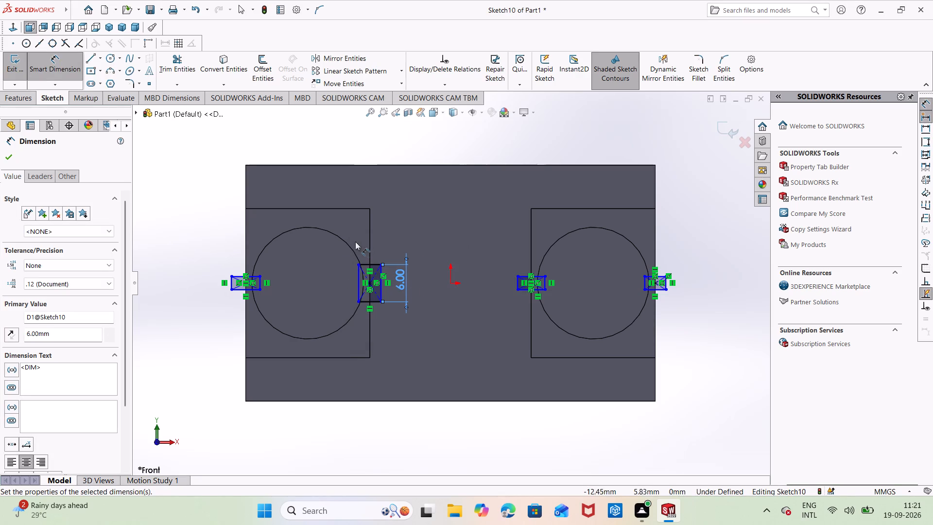
Dimension the height of the rectangle on the left boss's outer edge as 6 mm.
click(260, 283)
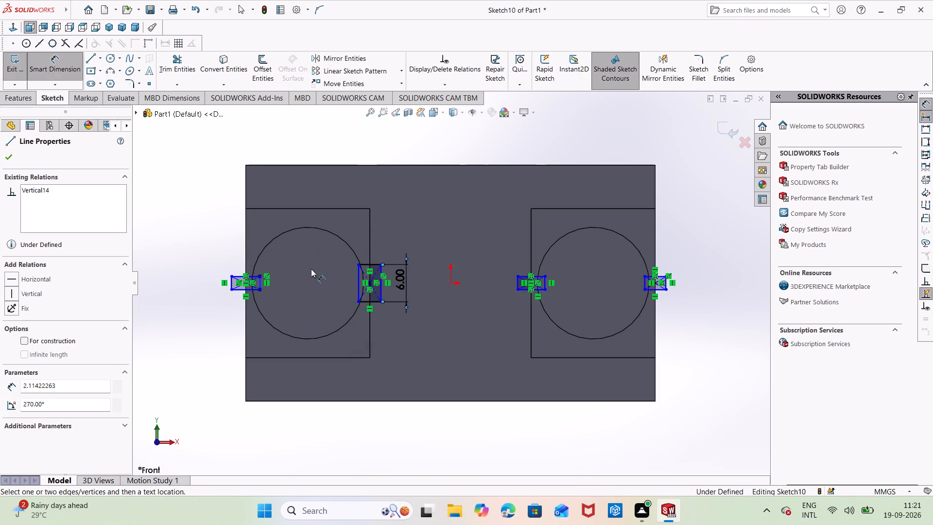
key(Escape)
click(259, 280)
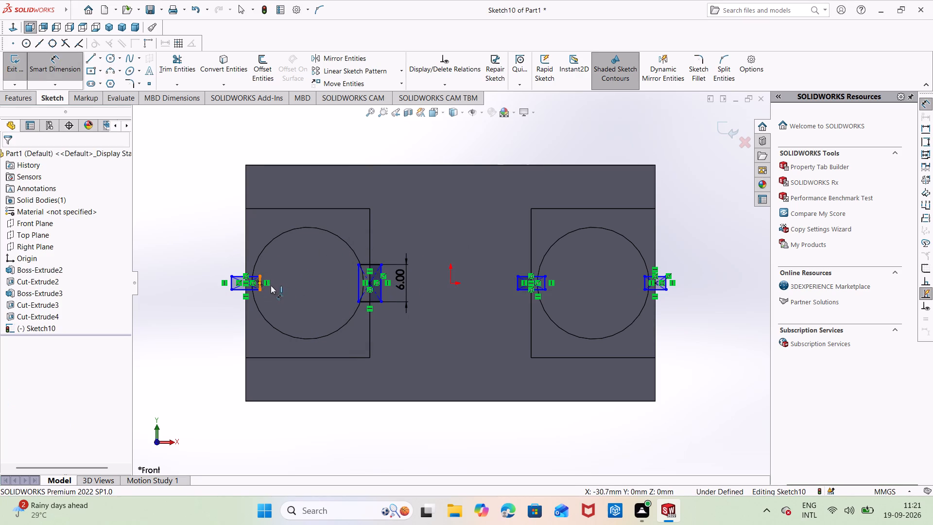
click(281, 281)
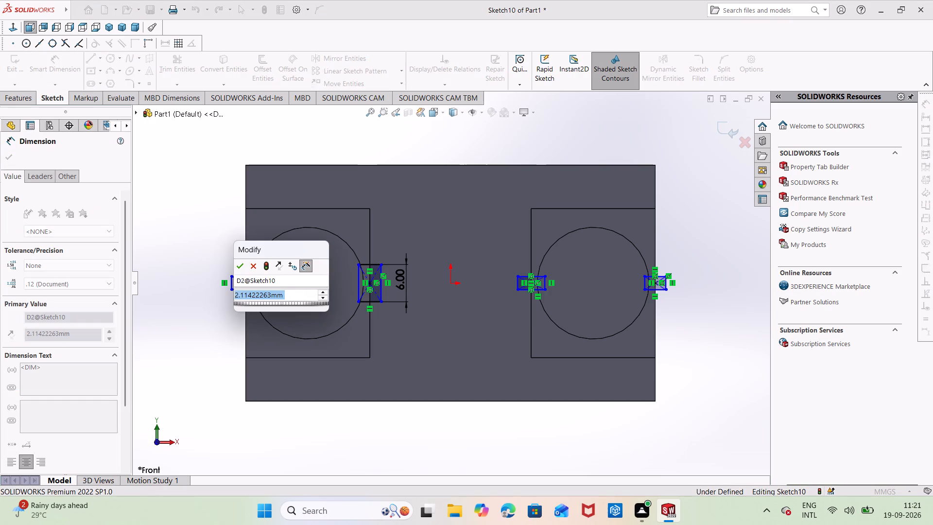
key(BackSpace)
key(6)
key(Return)
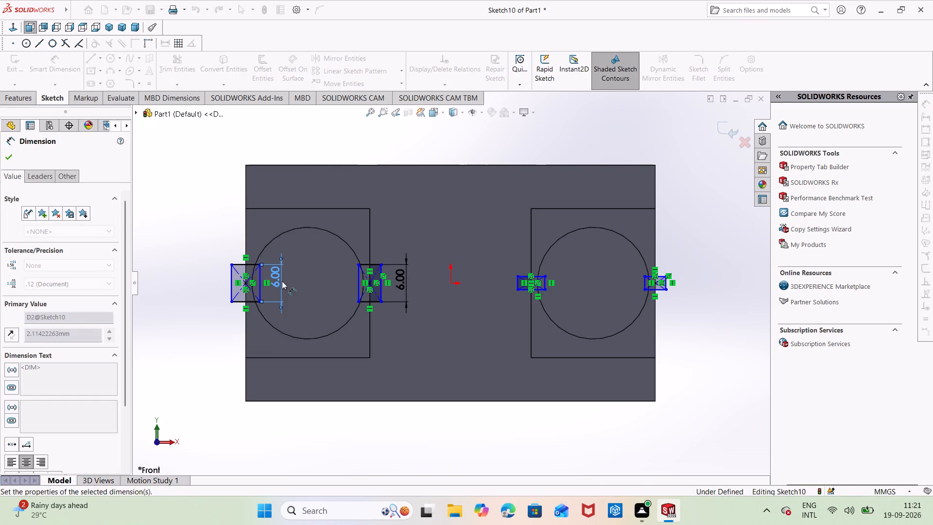
Dimension the height of the rectangle on the right boss's inner edge as 6 mm.
click(546, 280)
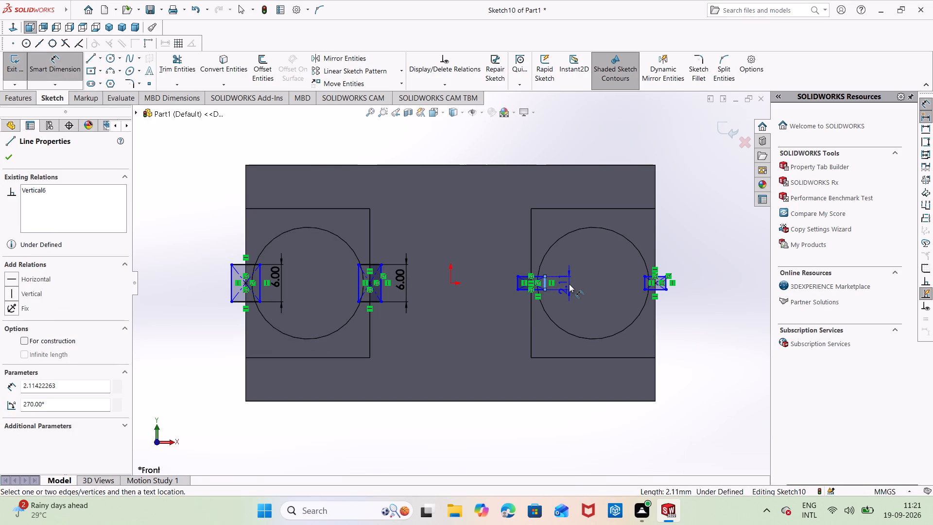
click(569, 284)
key(BackSpace)
key(6)
key(Return)
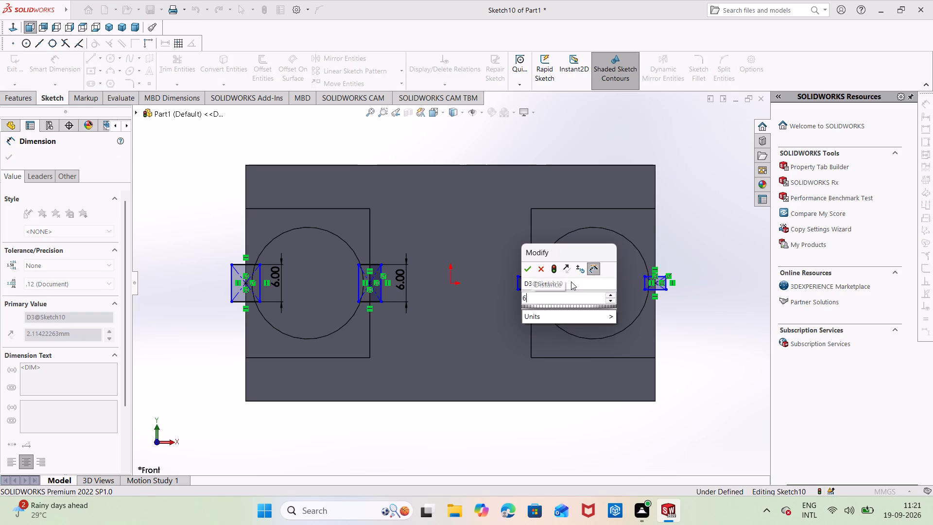
Dimension the height of the rectangle on the right boss's outer edge as 6 mm.
click(666, 284)
click(688, 281)
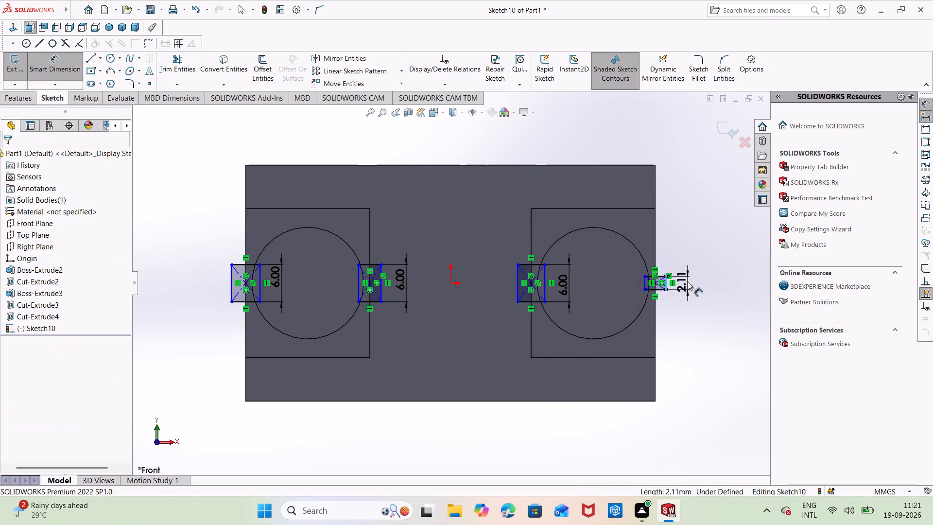
key(BackSpace)
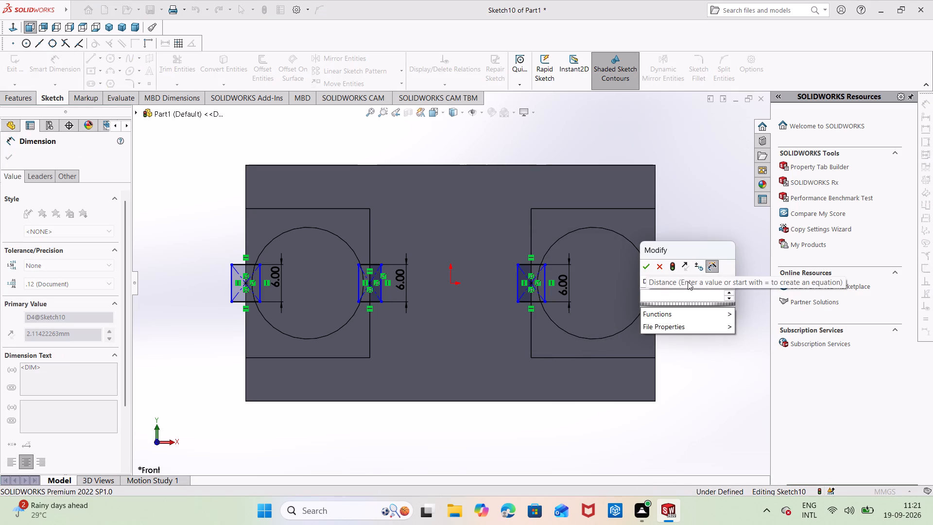
key(6)
key(Return)
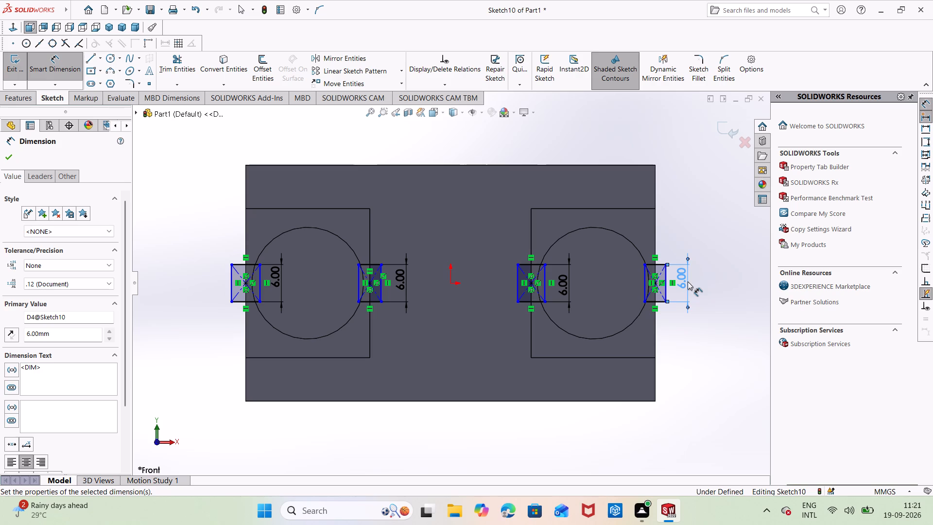
Dimension the widths of the right boss's inner and outer rectangles, accepting their values as drawn.
click(530, 265)
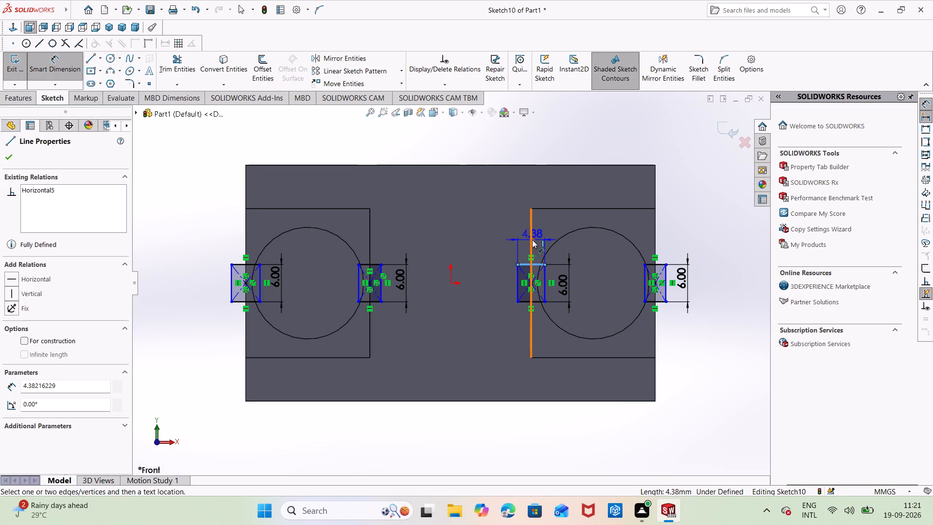
click(538, 247)
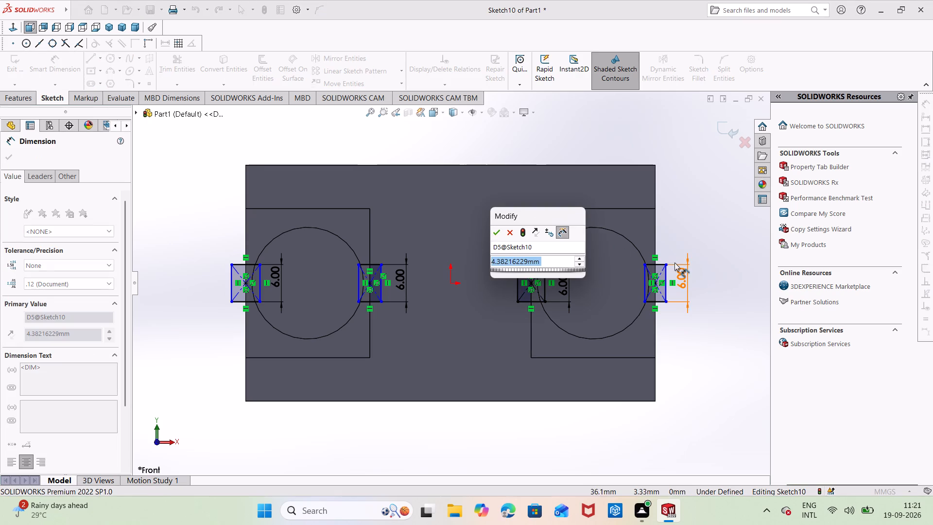
click(495, 232)
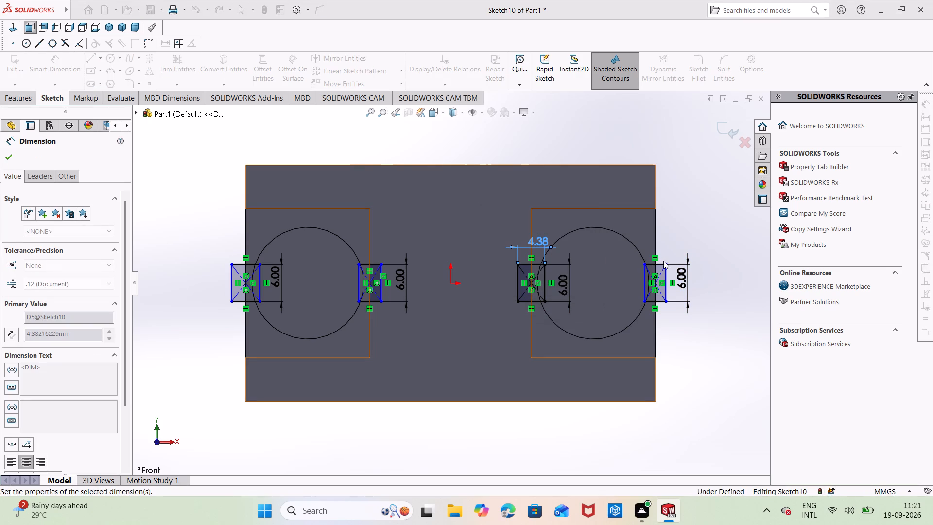
click(656, 264)
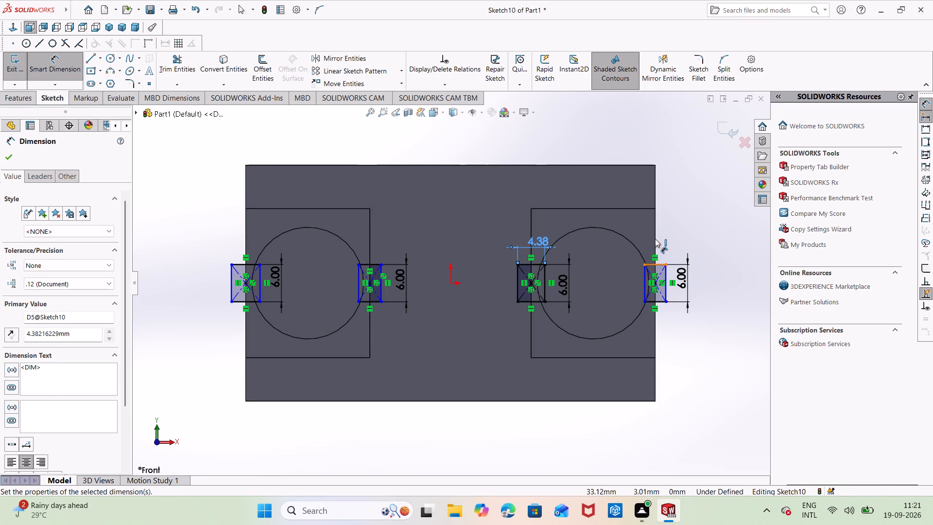
click(659, 235)
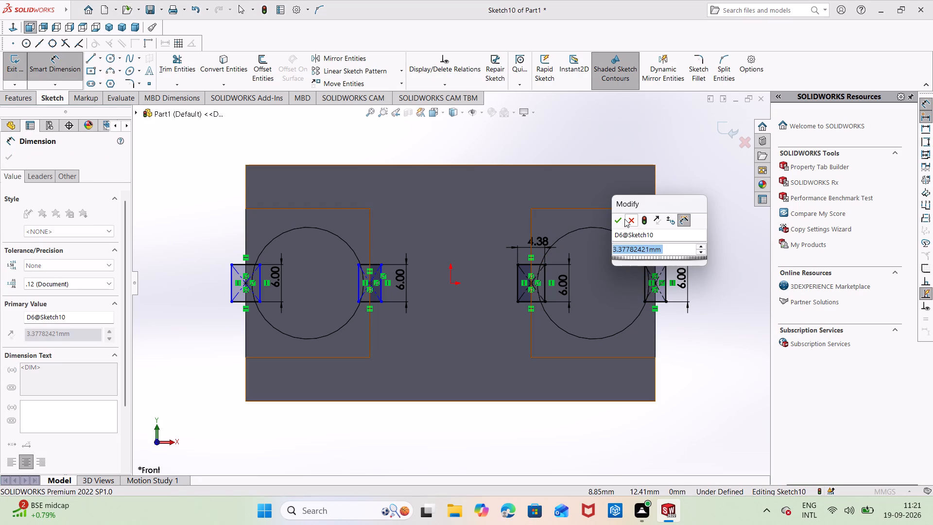
click(622, 219)
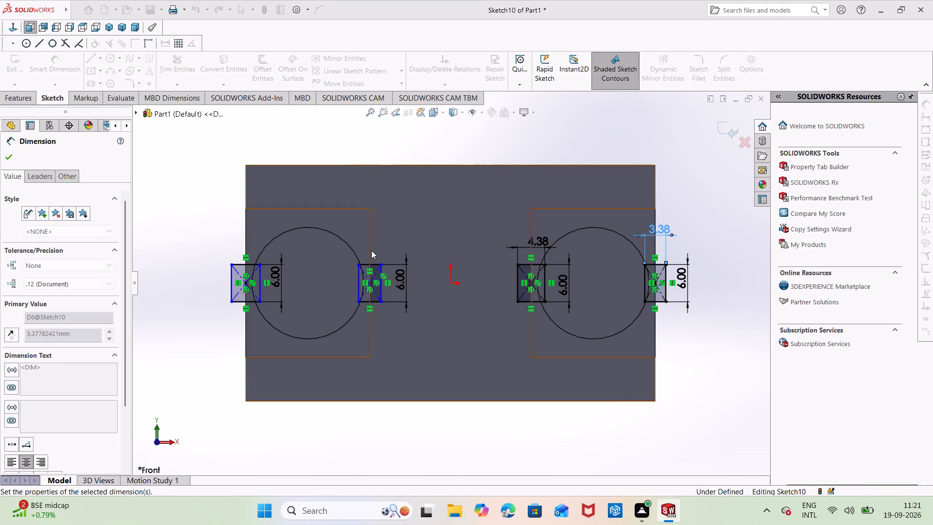
Dimension the widths of the left boss's inner and outer rectangles, accepting their values as drawn.
click(369, 266)
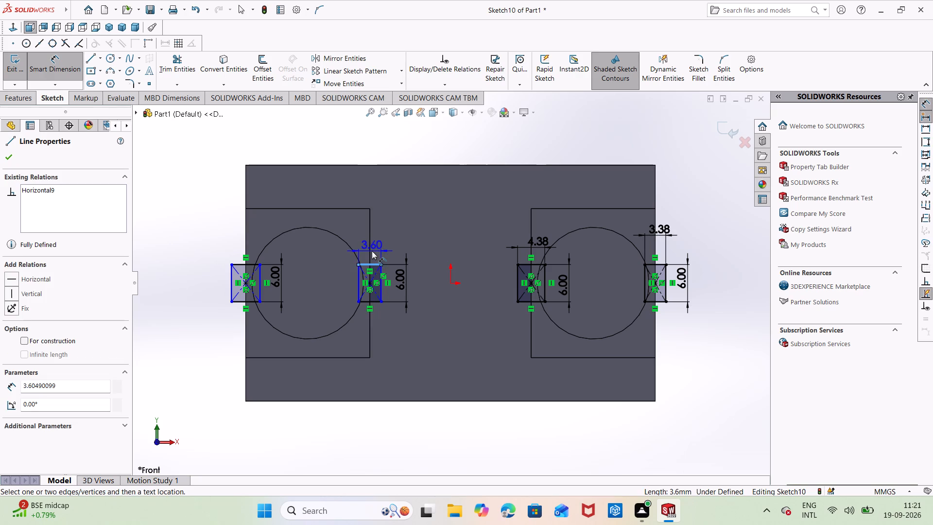
click(372, 254)
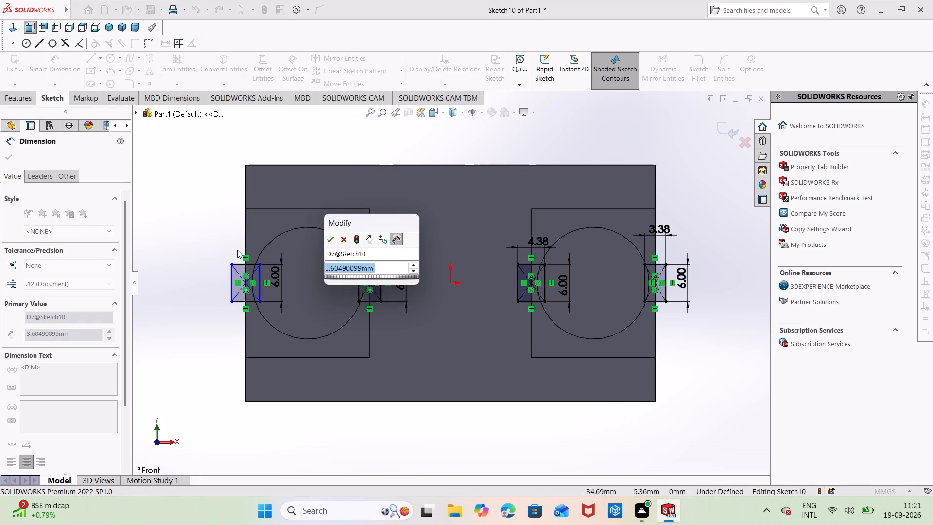
click(331, 238)
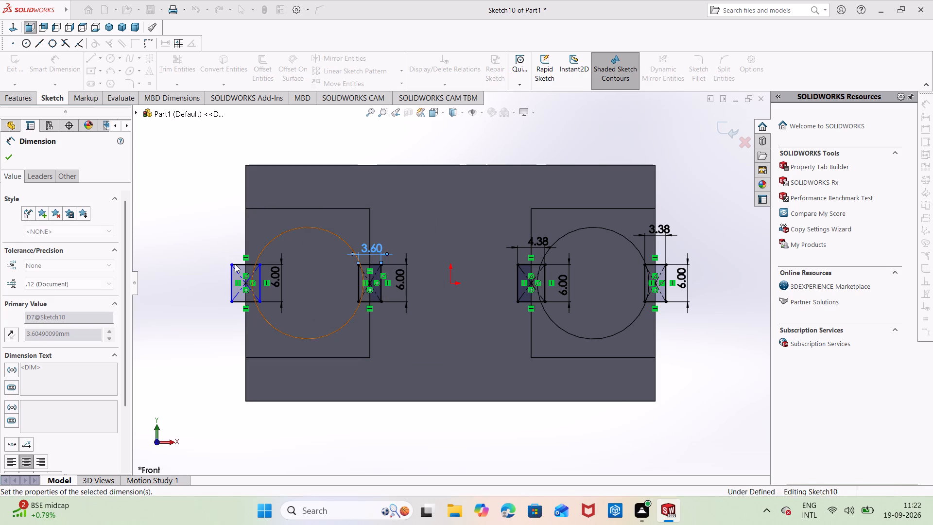
click(235, 264)
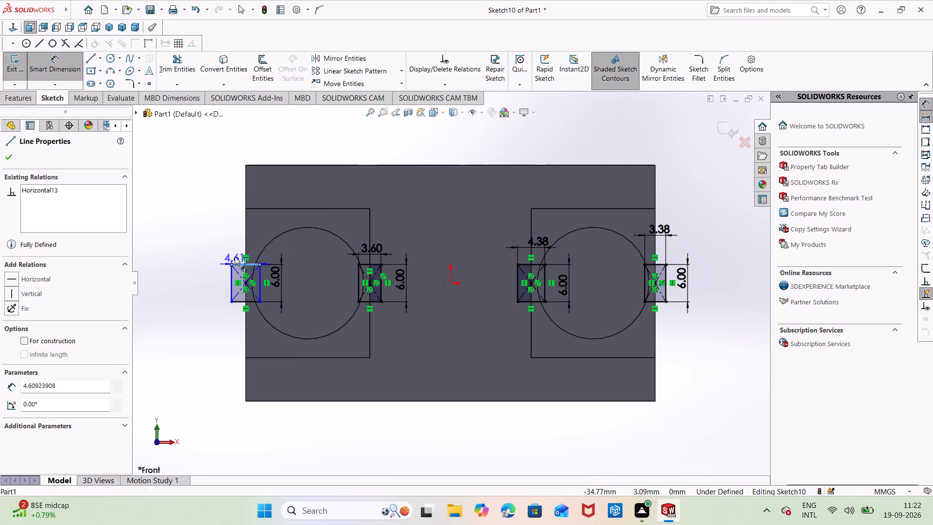
click(243, 249)
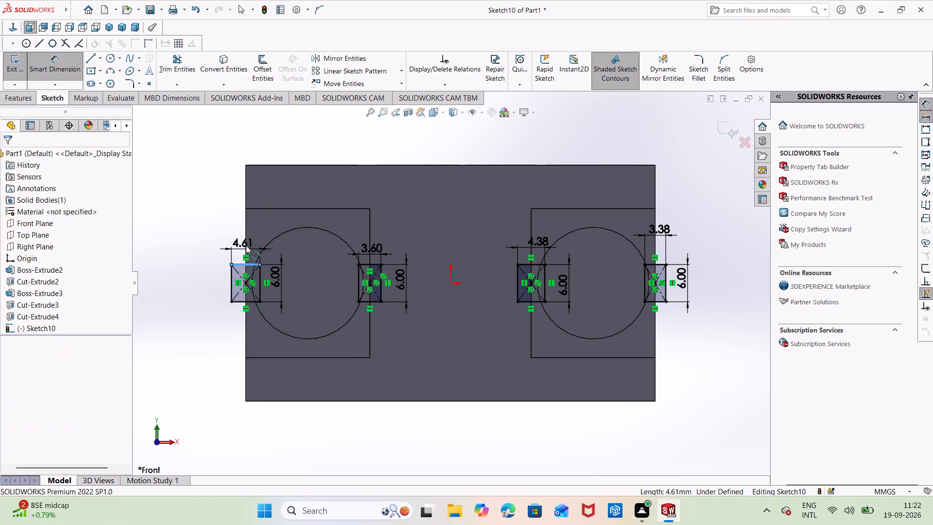
click(197, 231)
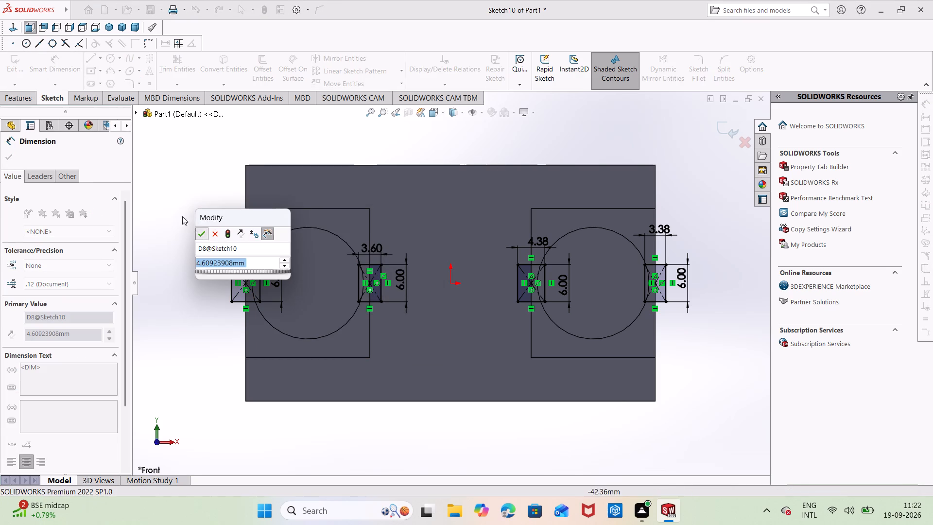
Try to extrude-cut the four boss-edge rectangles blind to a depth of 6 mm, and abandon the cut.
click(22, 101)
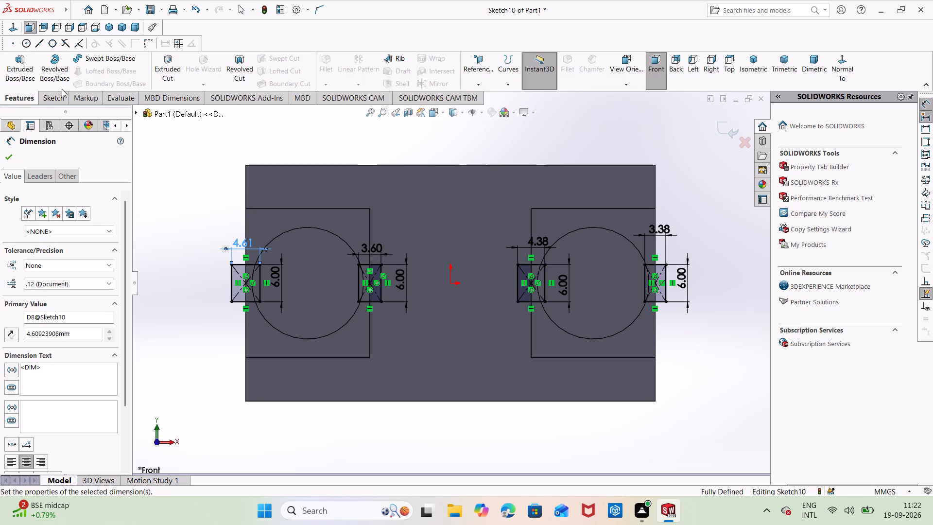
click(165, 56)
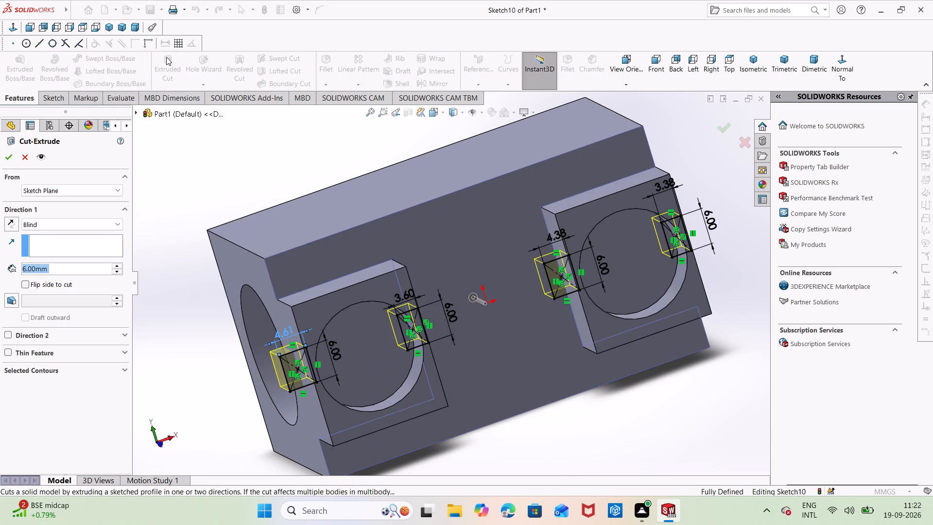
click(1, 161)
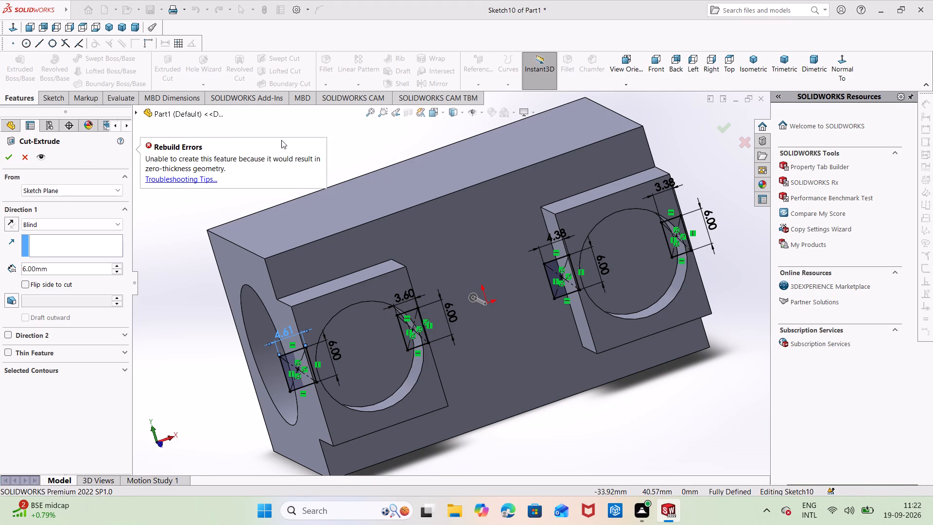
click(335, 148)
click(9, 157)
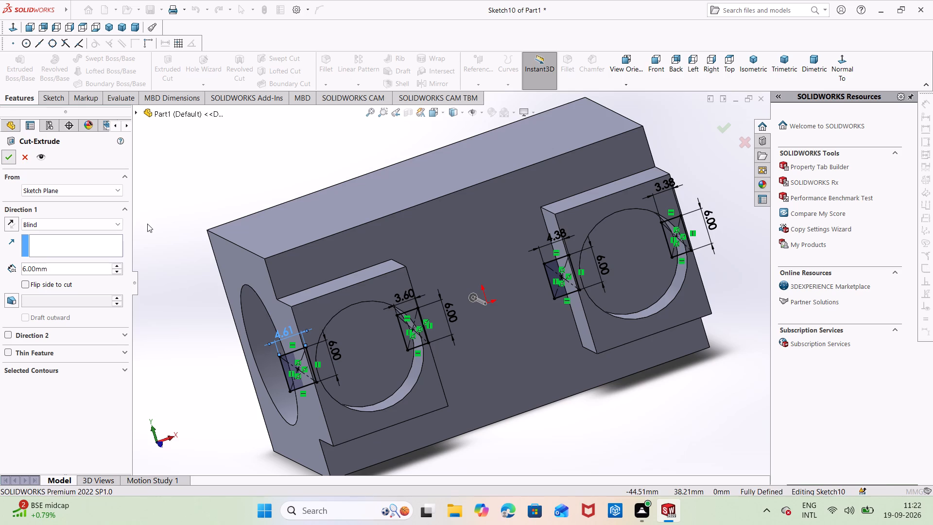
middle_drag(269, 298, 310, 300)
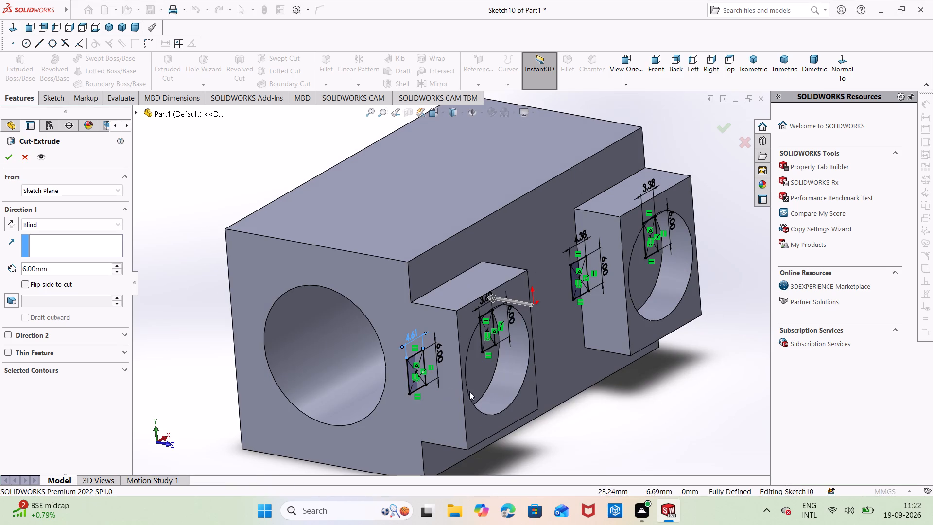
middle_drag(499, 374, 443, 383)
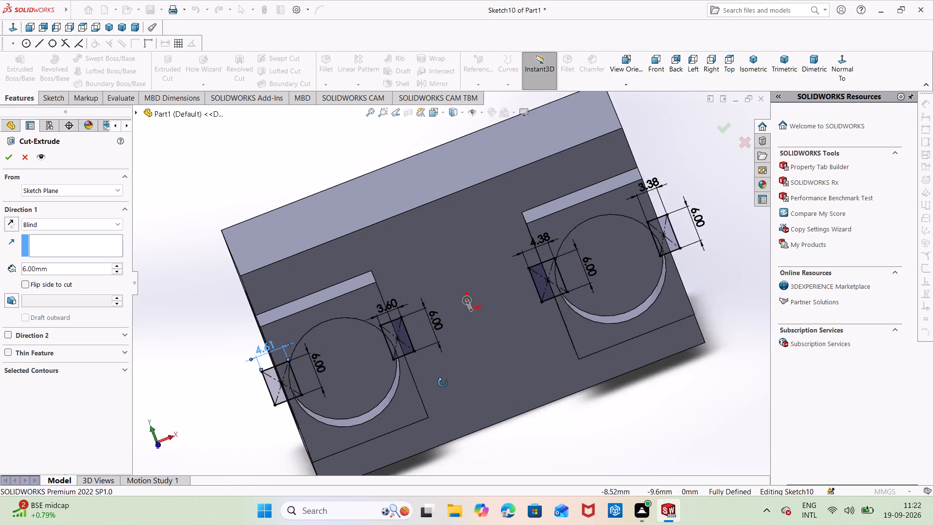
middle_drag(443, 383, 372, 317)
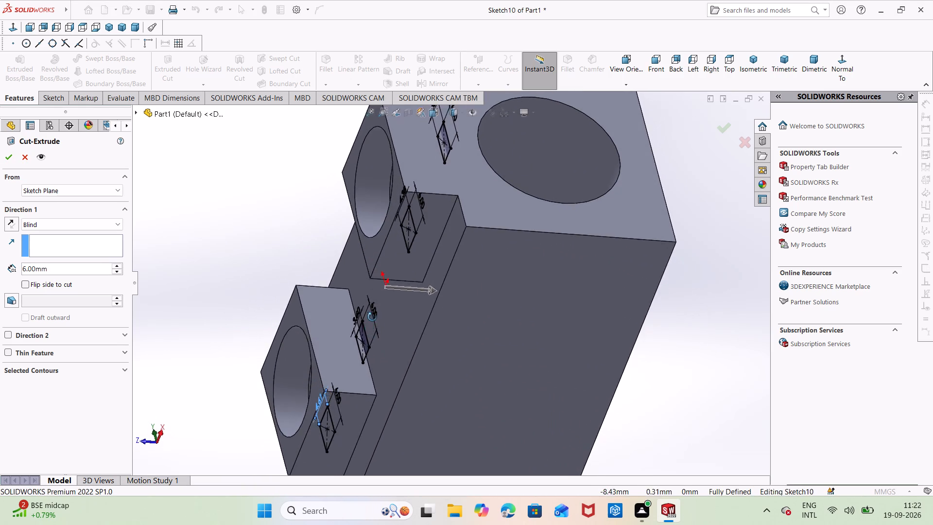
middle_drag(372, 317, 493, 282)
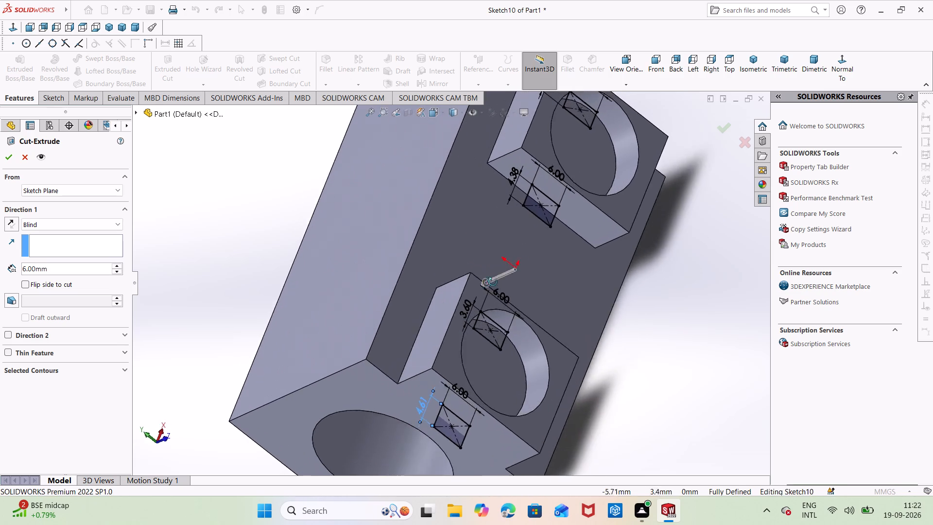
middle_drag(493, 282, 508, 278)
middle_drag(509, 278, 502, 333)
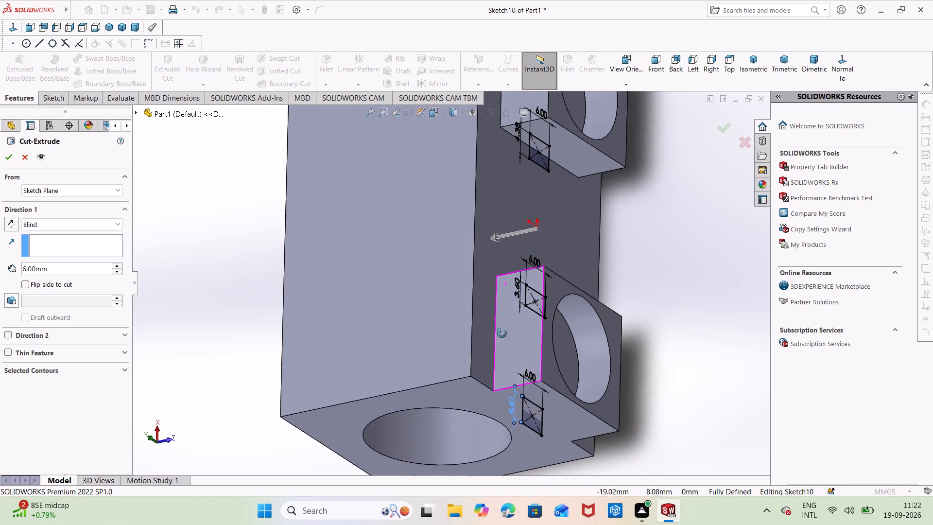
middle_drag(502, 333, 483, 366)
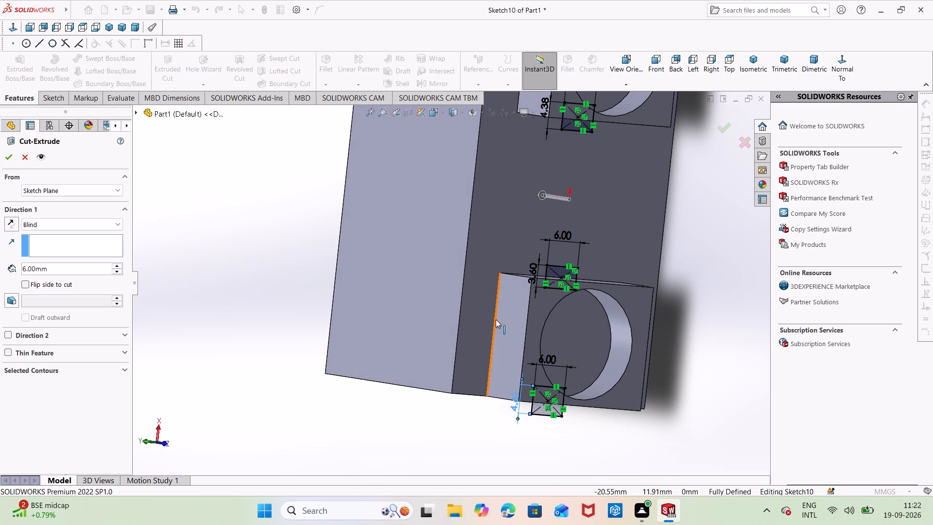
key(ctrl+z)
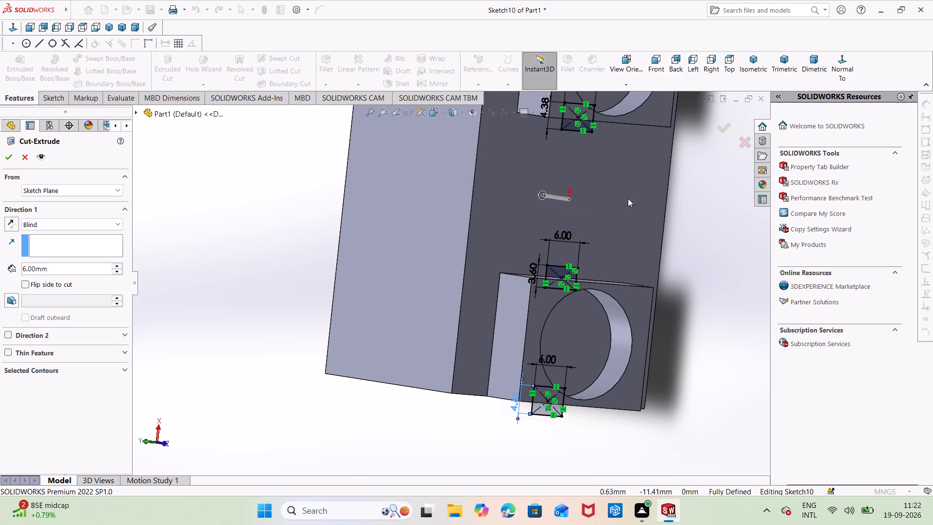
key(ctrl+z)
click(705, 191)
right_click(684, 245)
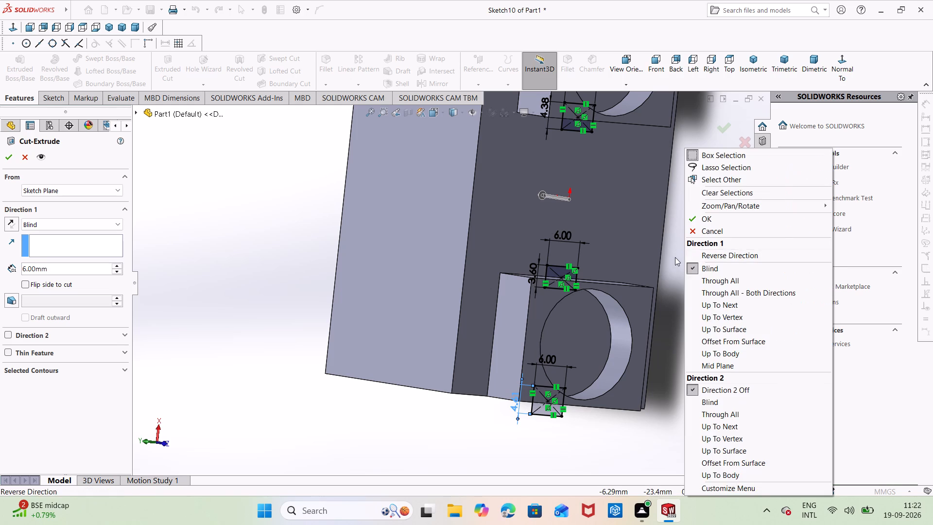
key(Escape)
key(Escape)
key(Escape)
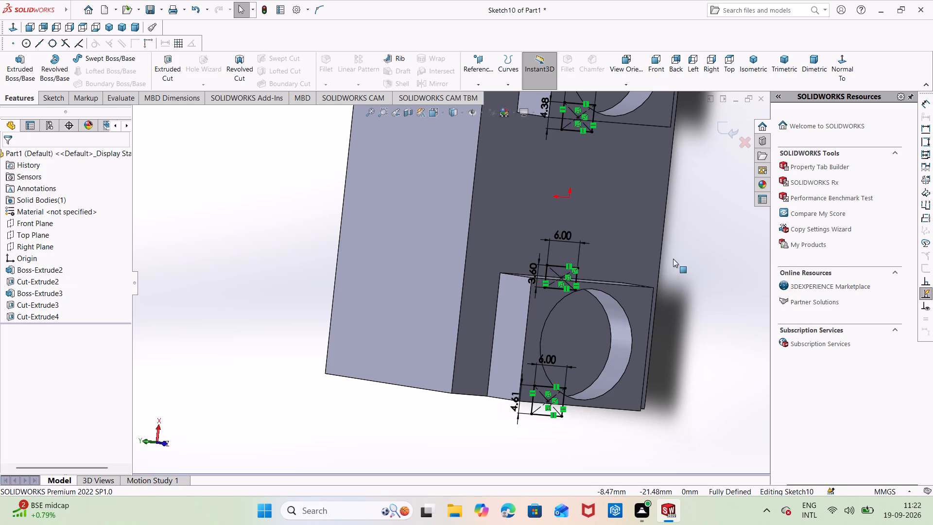
Undo all the width and height dimensions on the four rectangles at the boss edges.
key(ctrl+z)
key(ctrl+z)
key(ctrl+z)
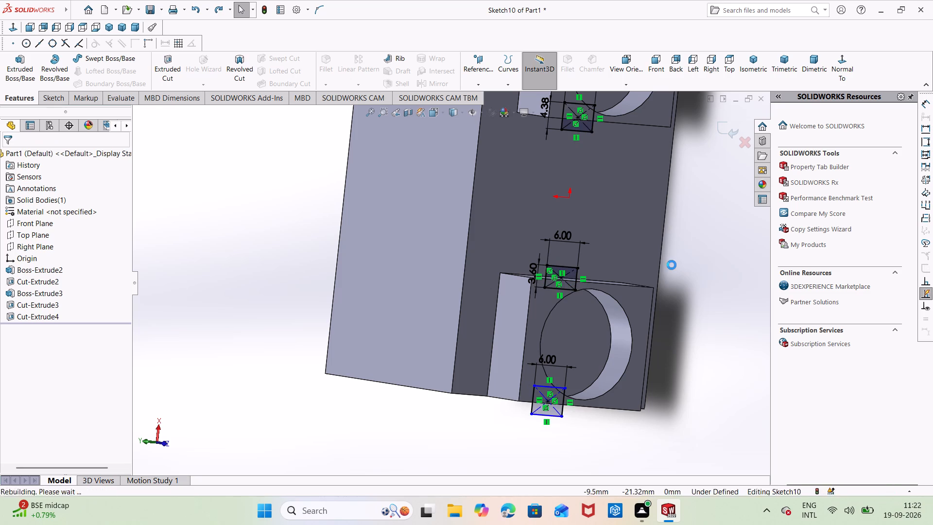
ctrl+scroll(676, 214, left, 20)
ctrl+scroll(676, 214, left, 12)
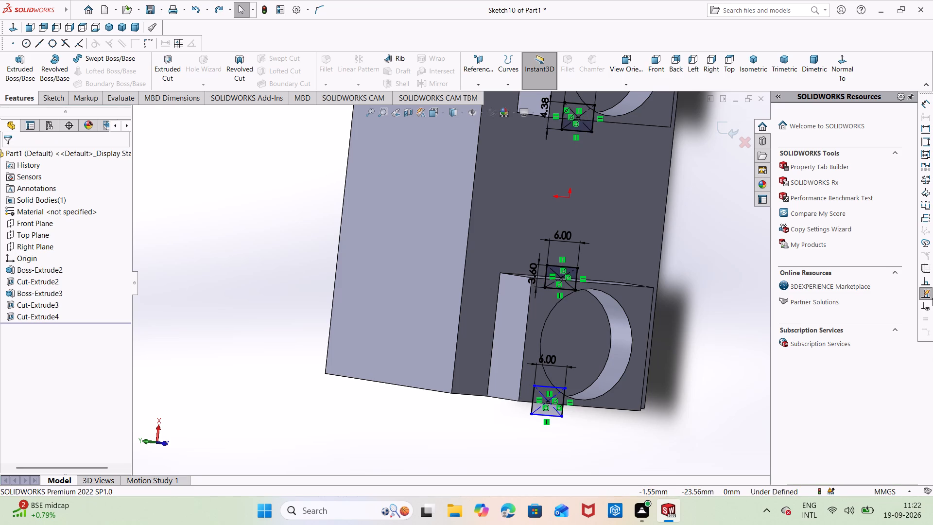
ctrl+scroll(932, 298, left, 20)
ctrl+scroll(932, 298, left, 9)
key(ctrl+8)
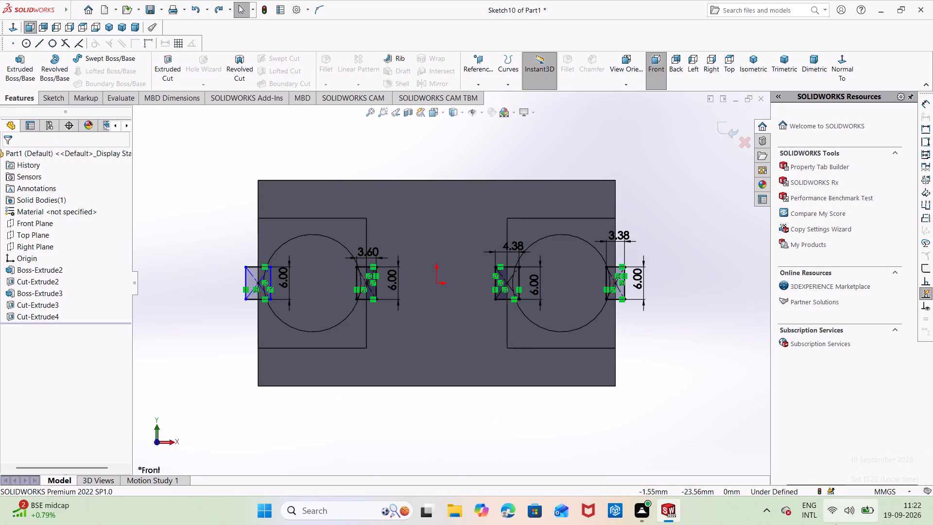
key(ctrl+z)
key(ctrl+z)
key(ctrl+z)
key(ctrl+z)
key(ctrl+z)
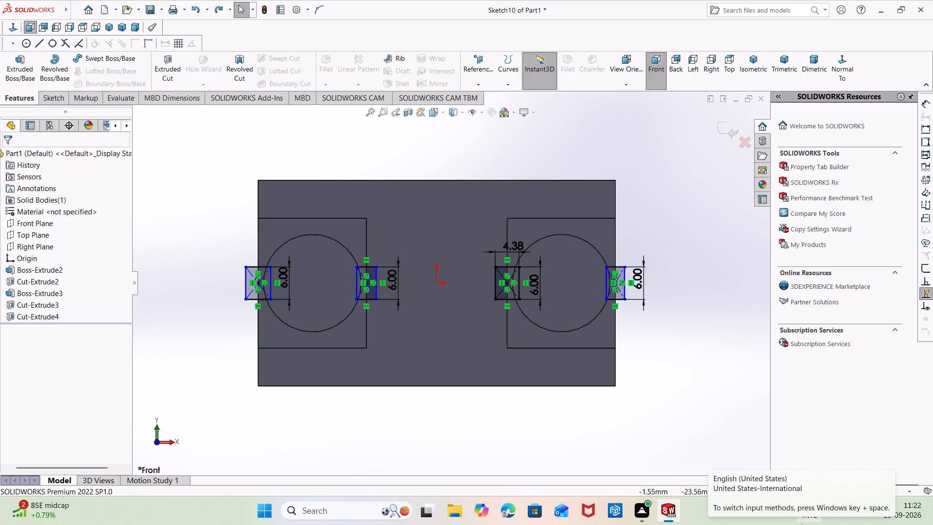
key(ctrl+z)
key(ctrl+z)
key(ctrl+z)
key(ctrl+z)
key(ctrl+z)
key(ctrl+z)
key(ctrl+z)
key(ctrl+z)
key(ctrl+z)
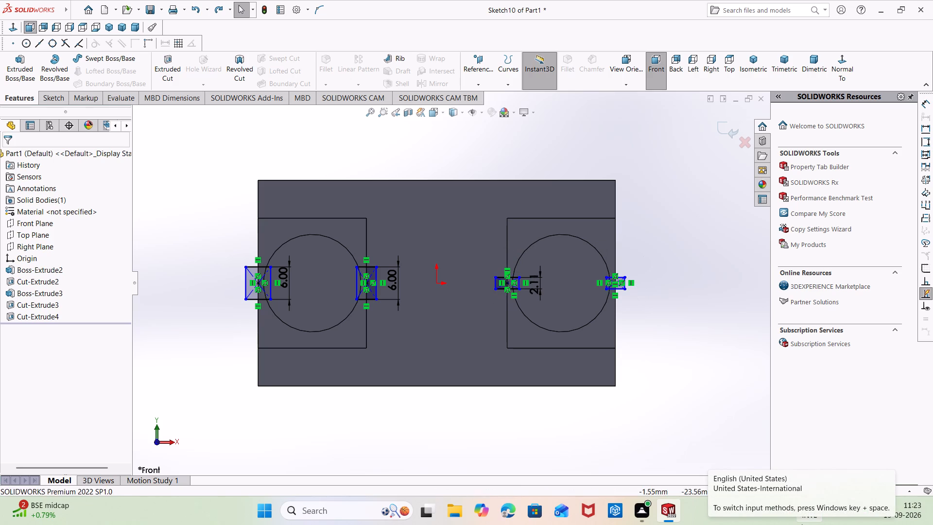
key(ctrl+z)
key(ctrl+z)
key(ctrl+z)
key(ctrl+z)
key(ctrl+z)
key(ctrl+z)
key(ctrl+z)
key(ctrl+z)
key(ctrl+z)
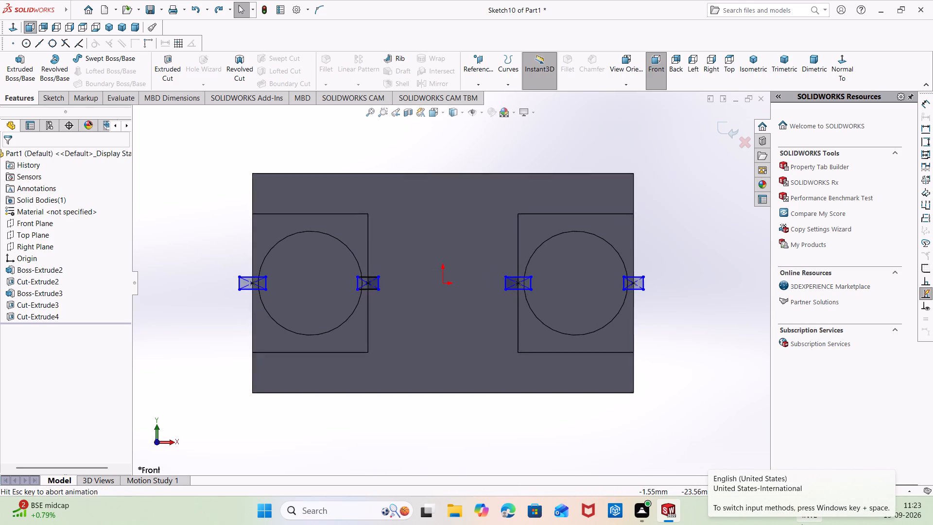
Undo the four boss-edge rectangles and both circular boss pocket cuts, back to the left boss's circle sketch.
key(ctrl+z)
key(ctrl+z)
key(ctrl+z)
key(ctrl+z)
key(ctrl+z)
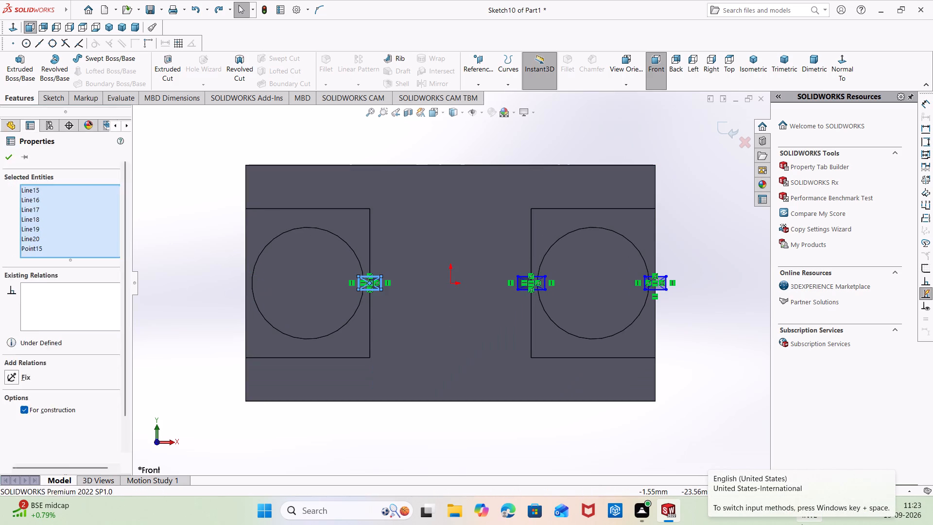
key(ctrl+z)
key(ctrl+z)
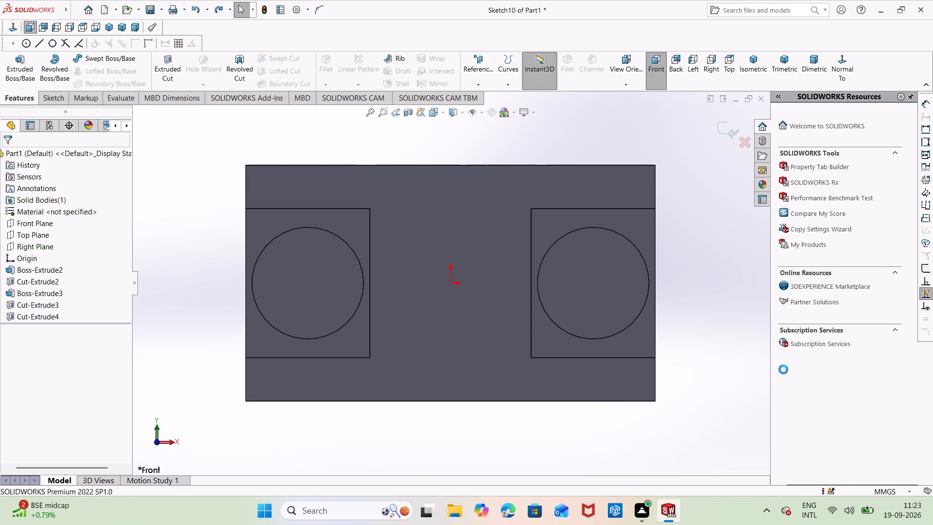
click(719, 129)
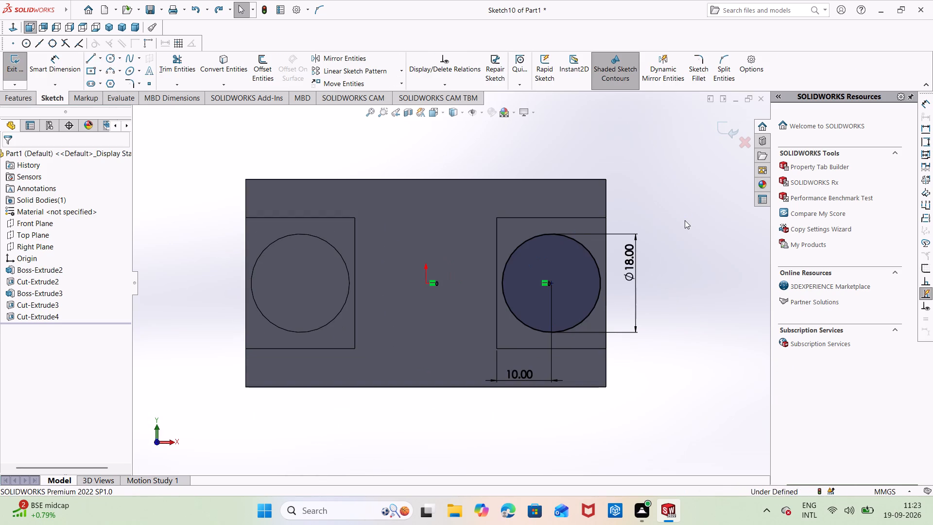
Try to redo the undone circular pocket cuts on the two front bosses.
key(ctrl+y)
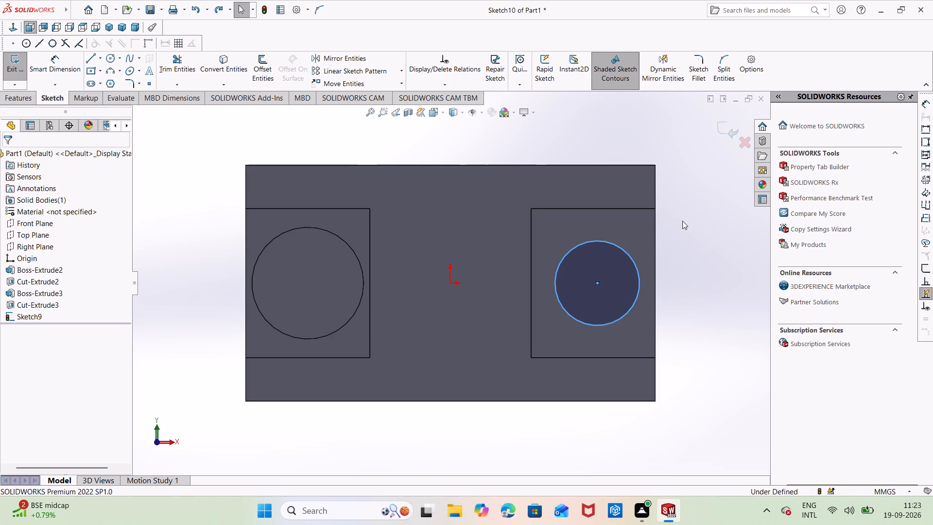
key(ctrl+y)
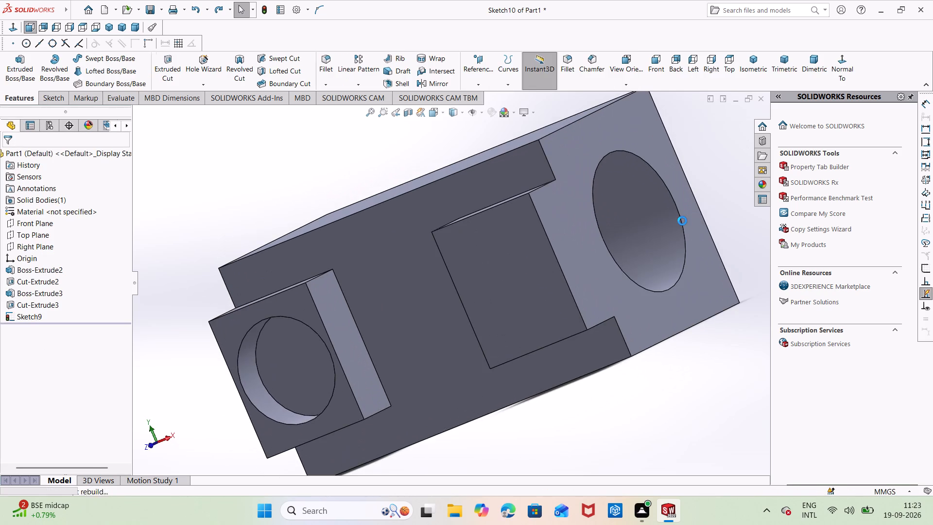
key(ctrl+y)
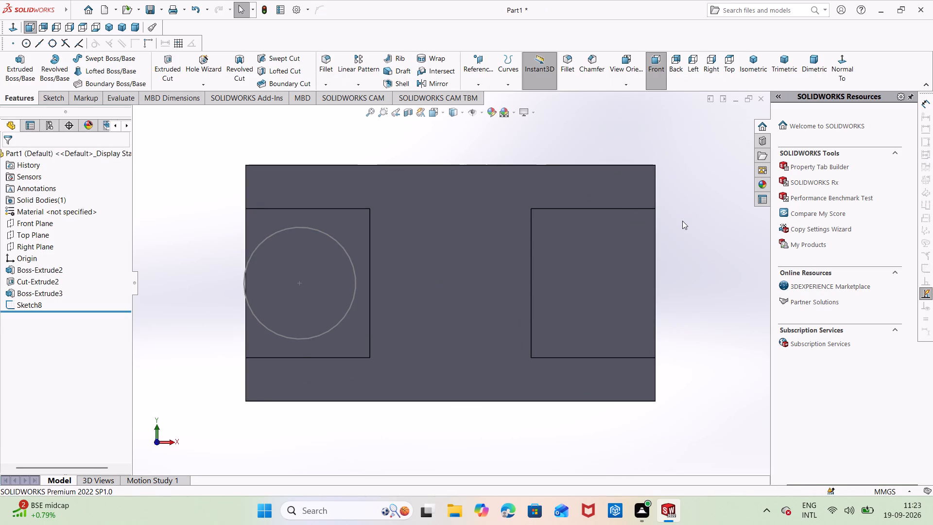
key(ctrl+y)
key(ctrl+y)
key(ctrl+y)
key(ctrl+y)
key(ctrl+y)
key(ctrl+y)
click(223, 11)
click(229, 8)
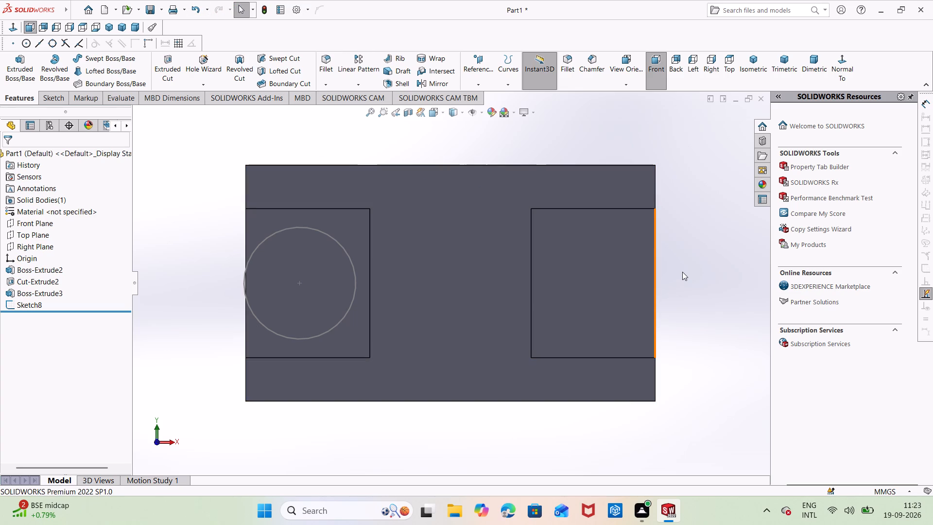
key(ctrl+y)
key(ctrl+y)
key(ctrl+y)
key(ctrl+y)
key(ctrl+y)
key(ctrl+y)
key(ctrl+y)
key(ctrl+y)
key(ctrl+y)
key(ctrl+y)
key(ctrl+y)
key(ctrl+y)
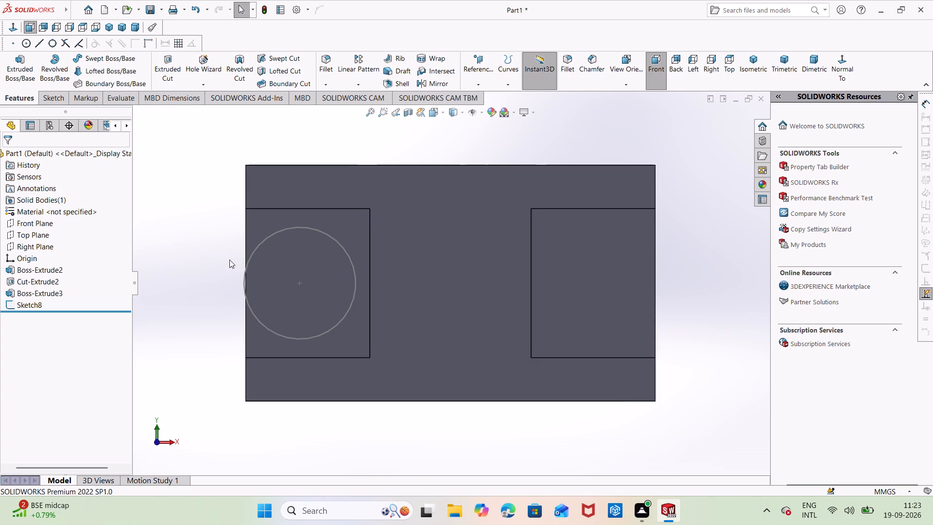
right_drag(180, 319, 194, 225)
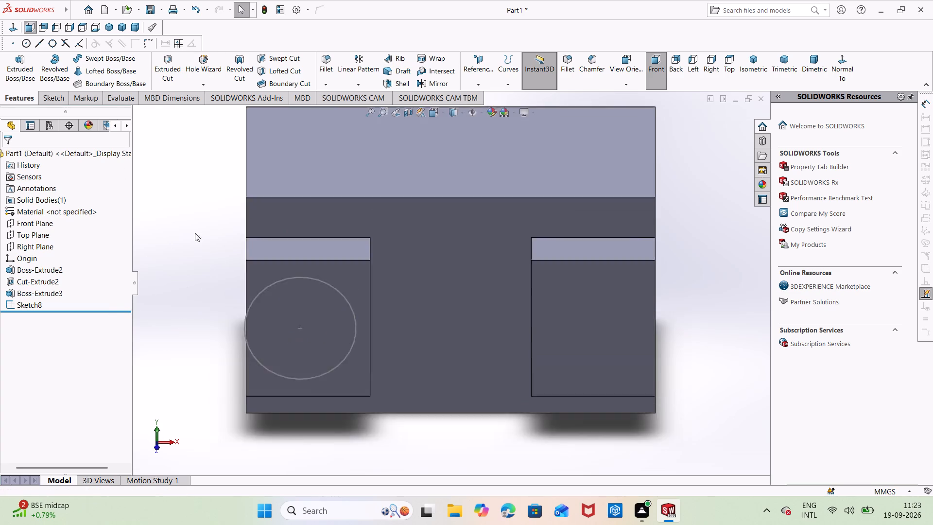
Start a sketch on the left boss's front face and draw a circle about 18 mm in diameter, centred on the existing circle's centre.
middle_drag(445, 443, 485, 255)
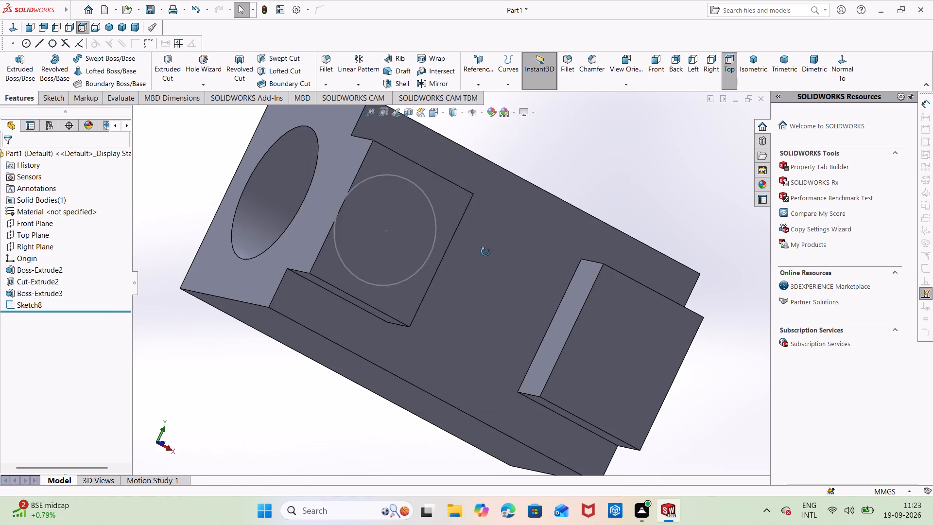
click(388, 230)
click(430, 202)
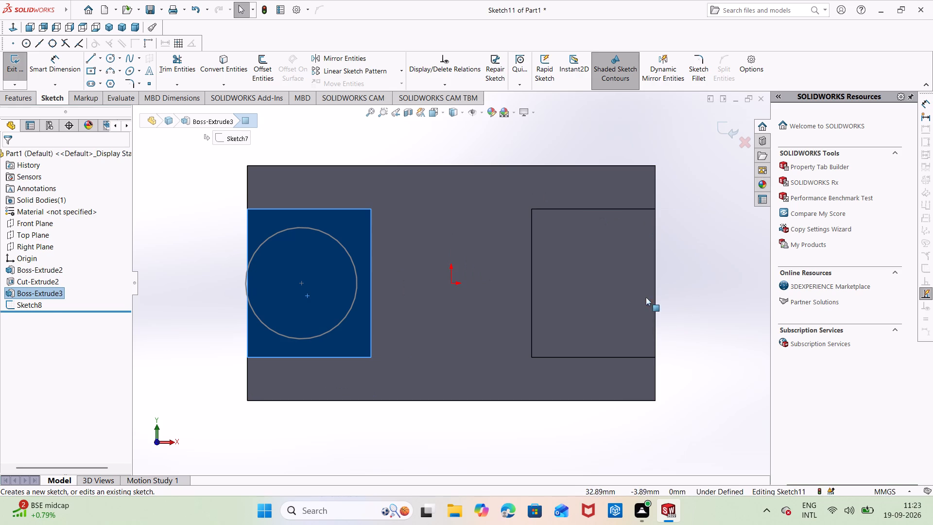
right_drag(393, 430, 423, 430)
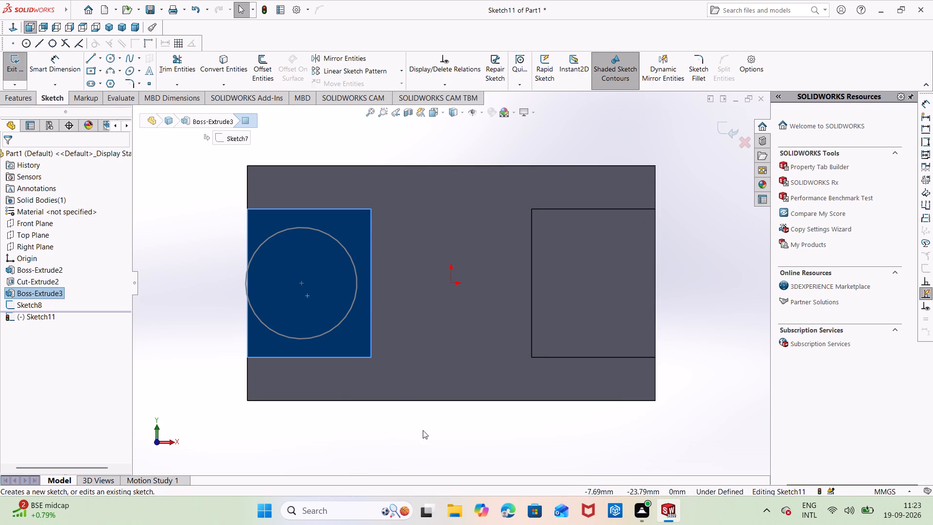
right_drag(423, 430, 458, 434)
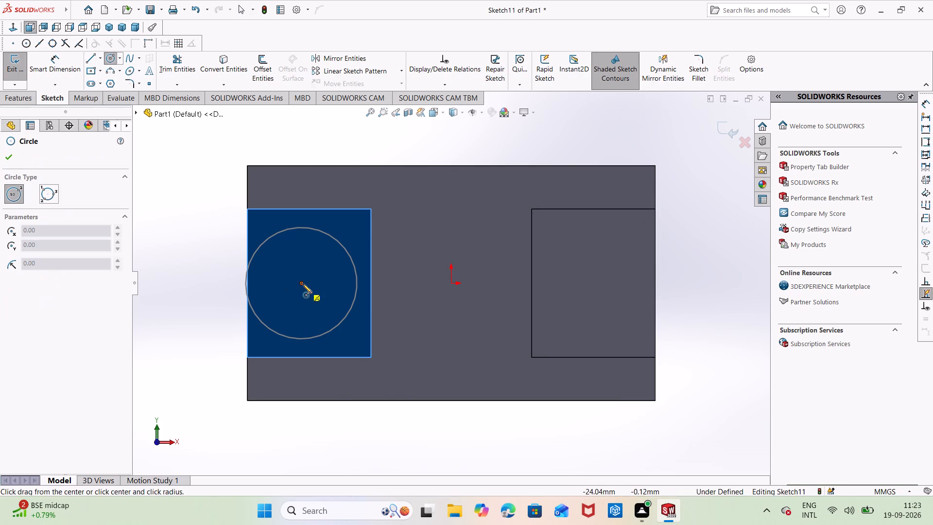
click(303, 283)
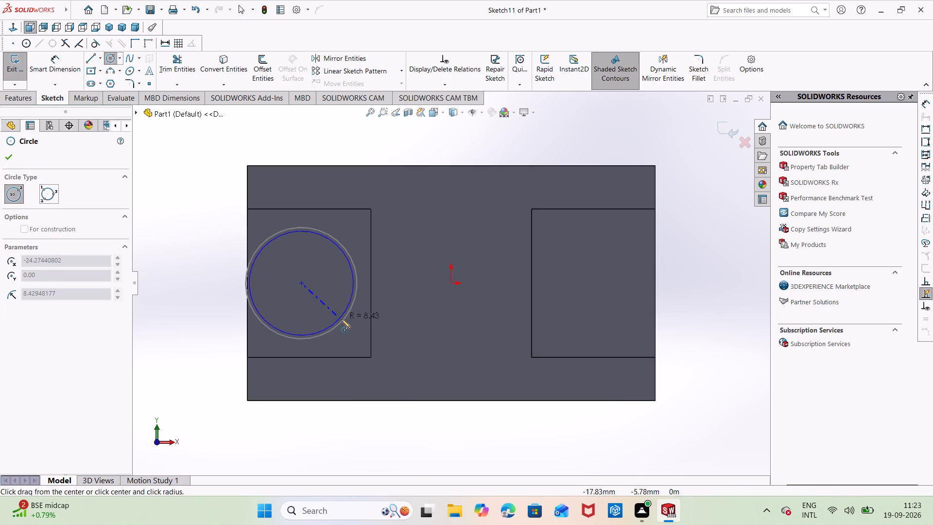
click(345, 320)
key(Escape)
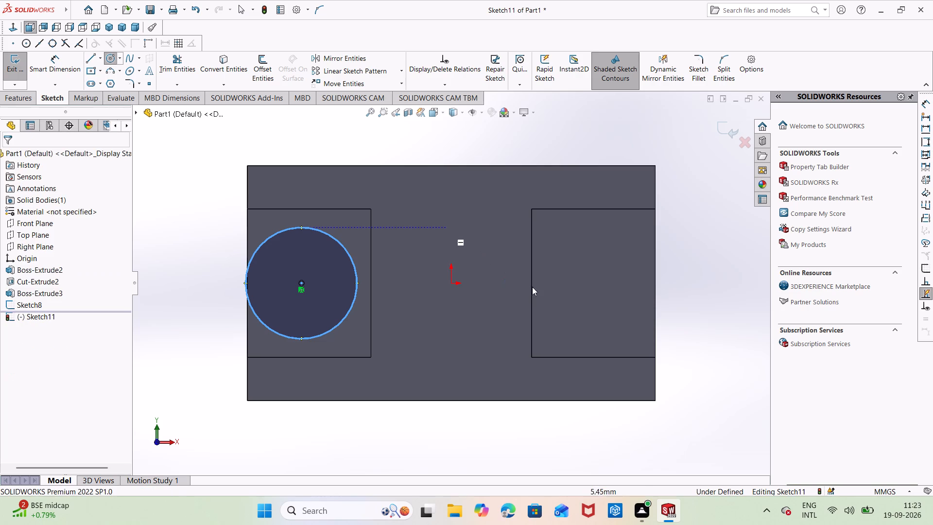
Sketch a circle about 15 mm in diameter on the right boss, centred level with the origin.
click(600, 280)
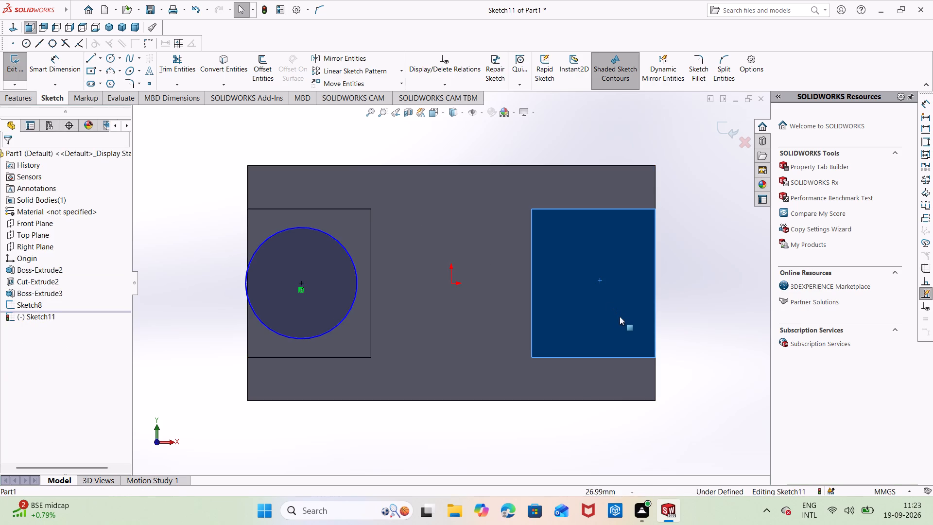
key(Escape)
right_drag(577, 302, 585, 286)
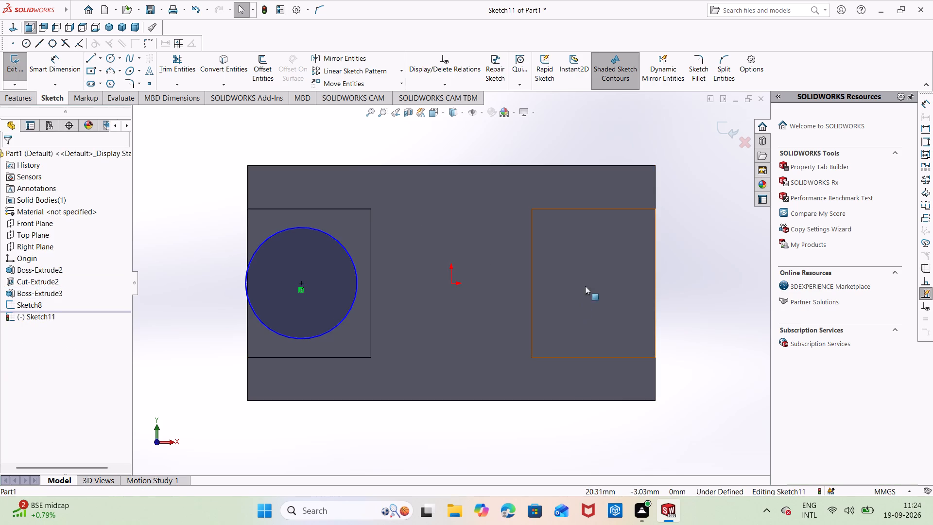
right_drag(585, 286, 607, 253)
right_drag(595, 302, 634, 313)
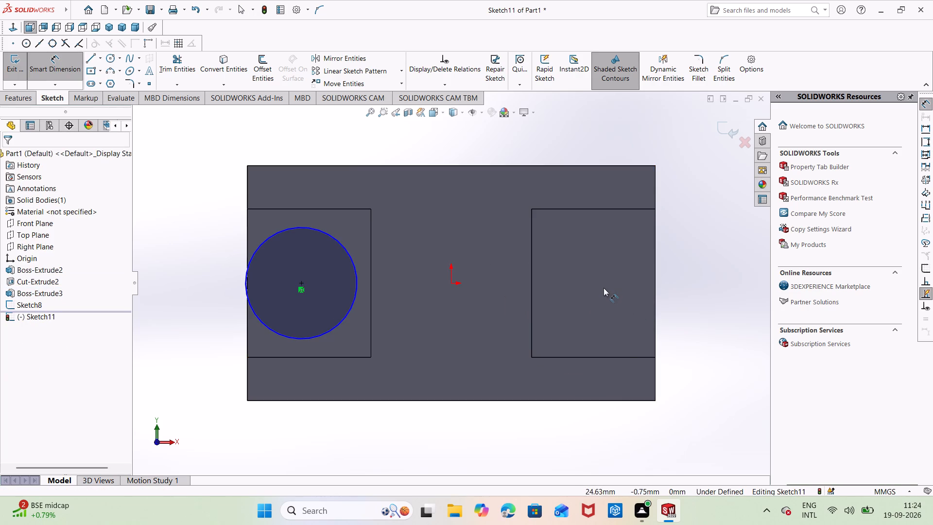
right_drag(600, 287, 636, 308)
right_drag(580, 300, 634, 314)
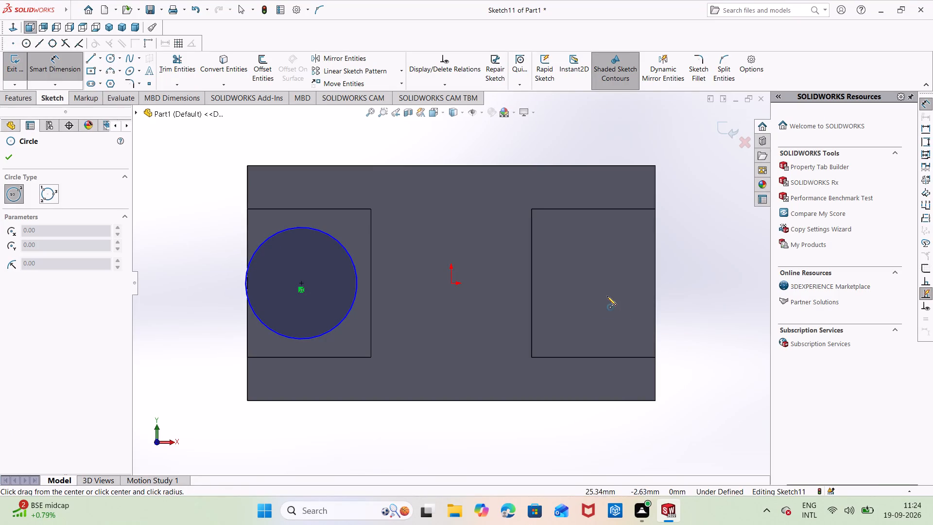
click(600, 283)
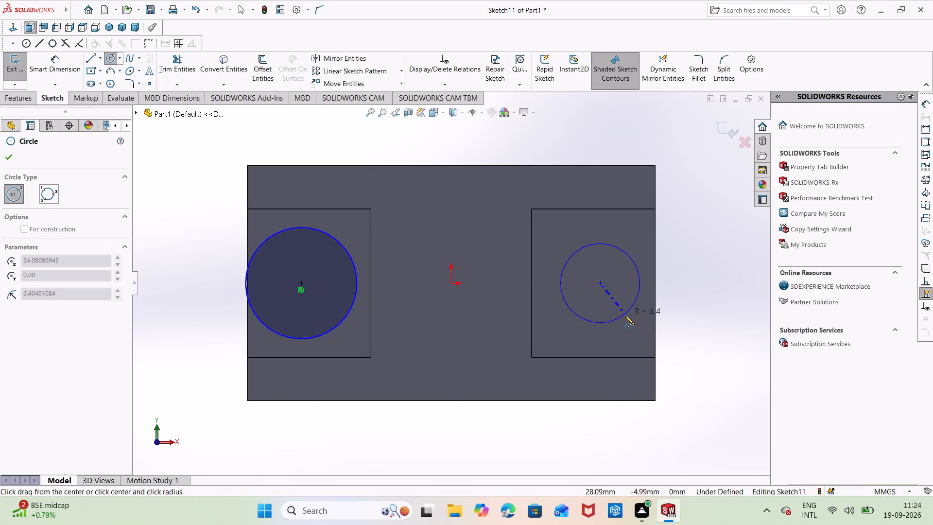
click(629, 319)
key(Escape)
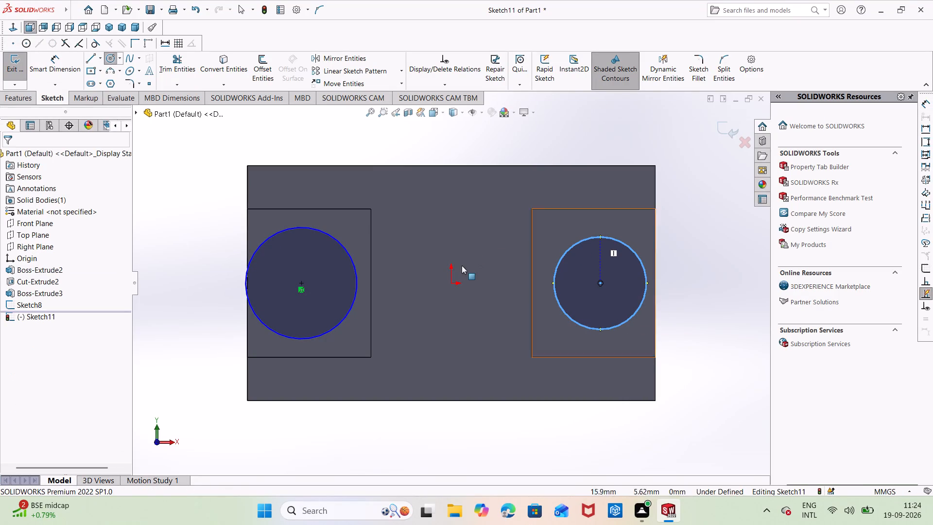
key(Escape)
Dimension the right boss circle's diameter as 18 mm.
right_drag(468, 324, 495, 265)
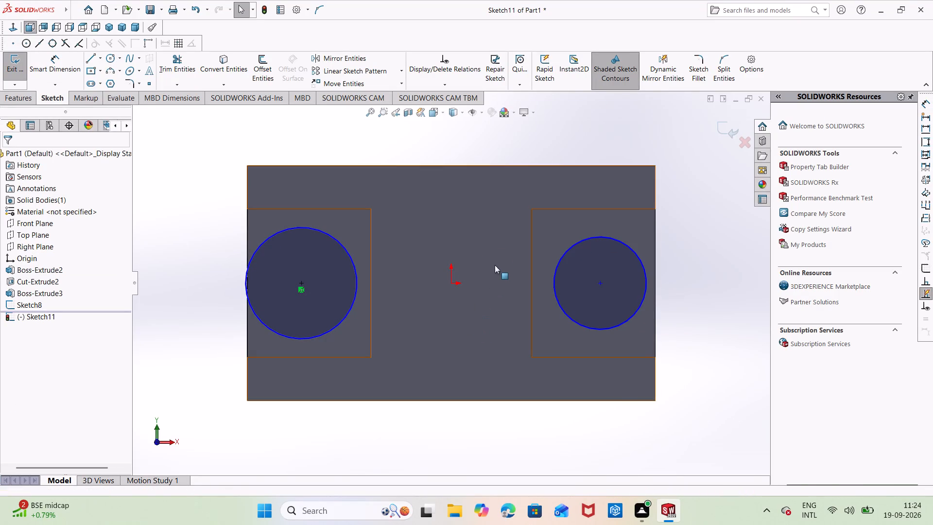
right_drag(495, 265, 498, 253)
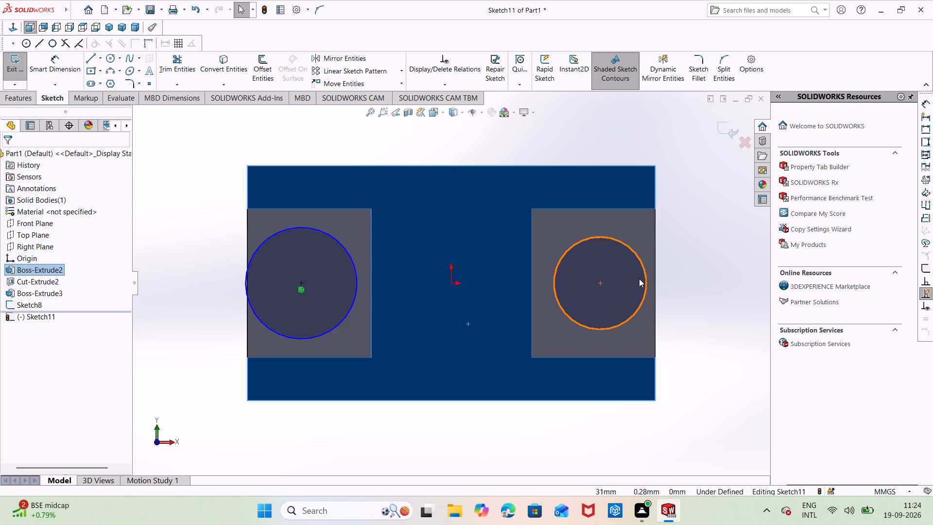
right_drag(684, 325, 698, 261)
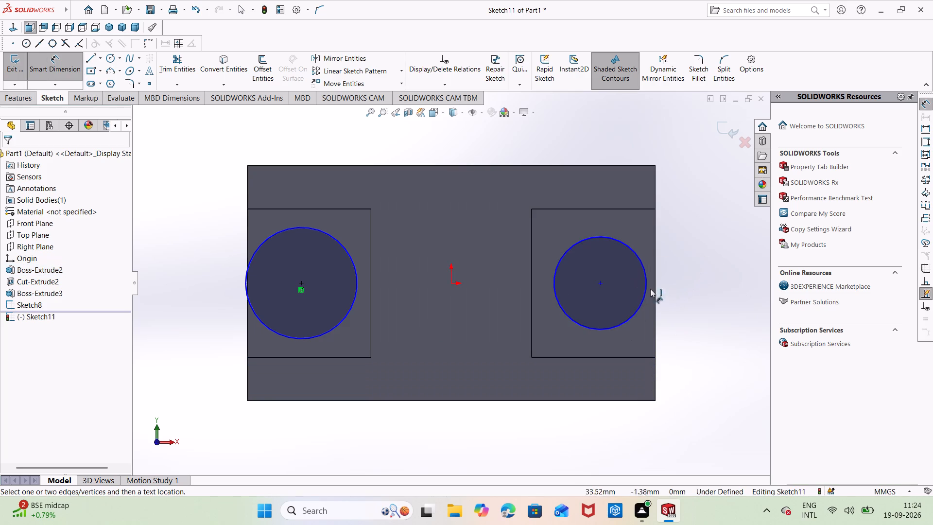
click(646, 288)
click(691, 288)
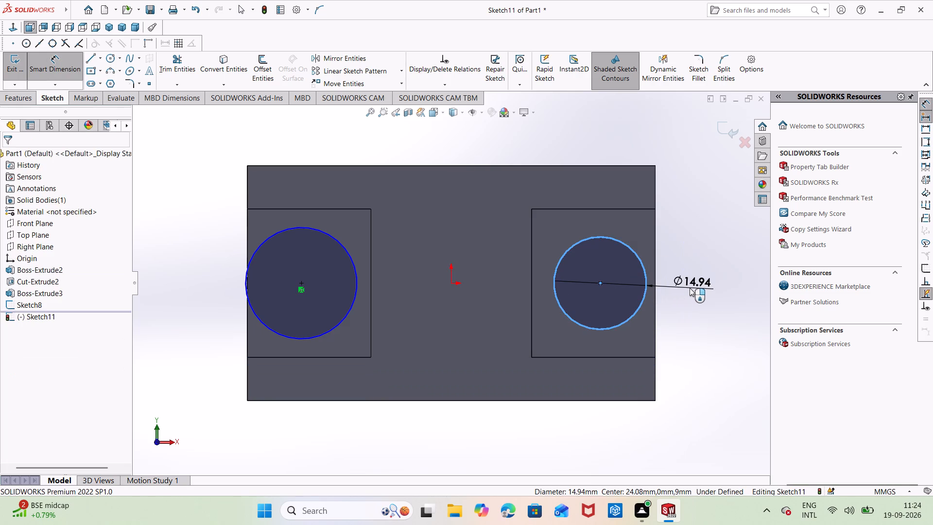
key(BackSpace)
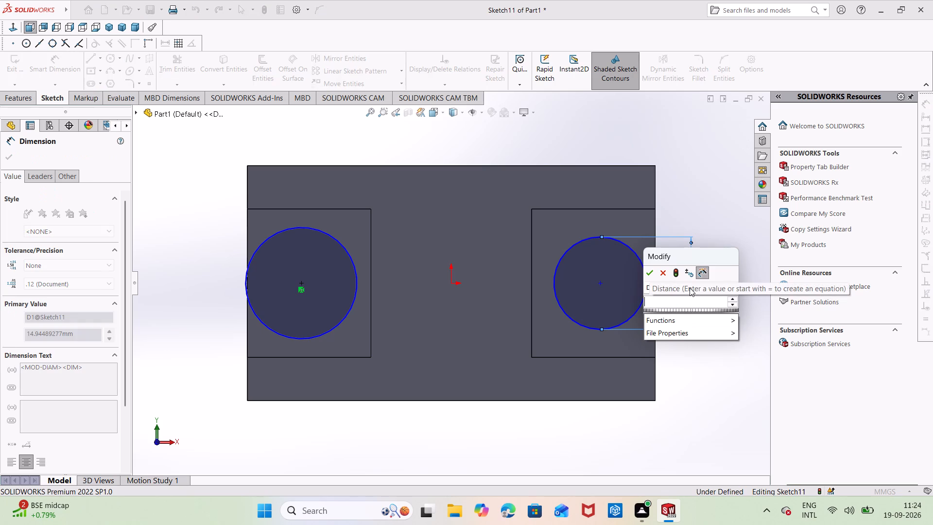
text(18)
key(Return)
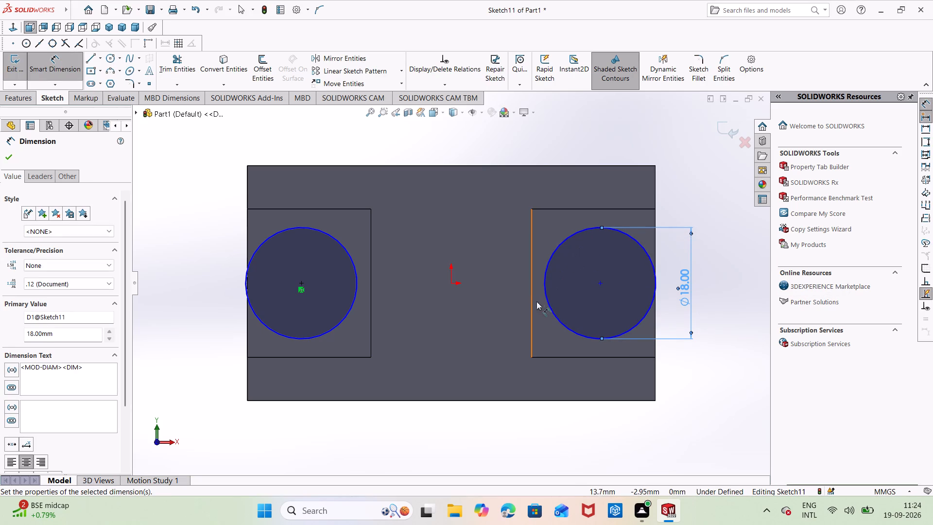
Dimension the right circle's centre 10 mm from the right boss's inner vertical edge.
click(550, 301)
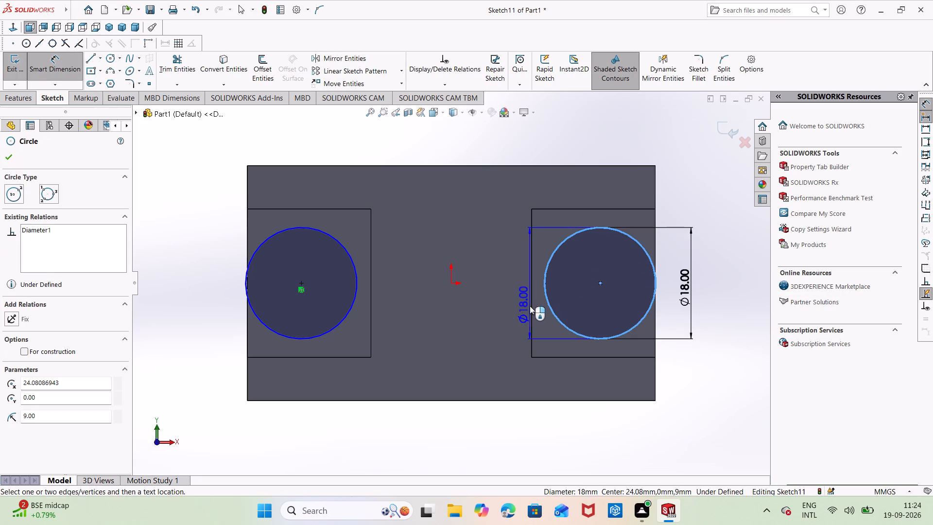
click(531, 305)
click(552, 409)
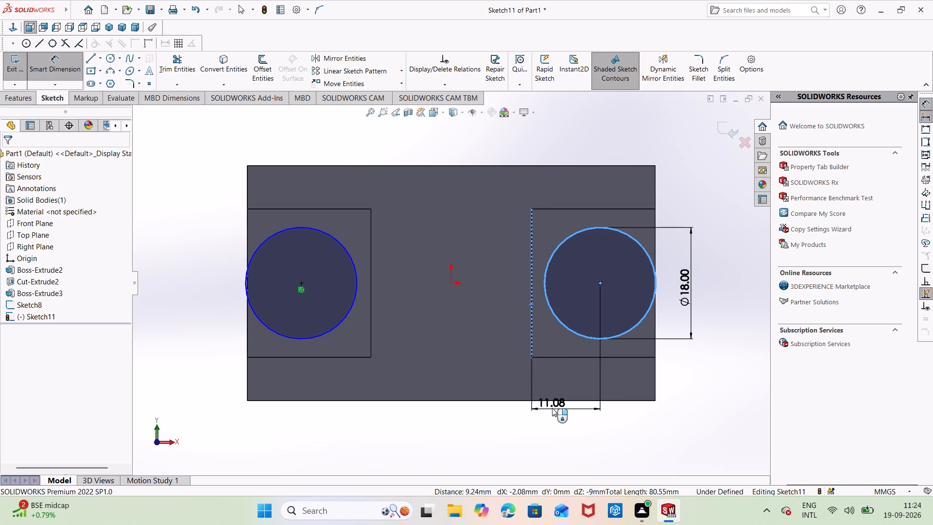
key(BackSpace)
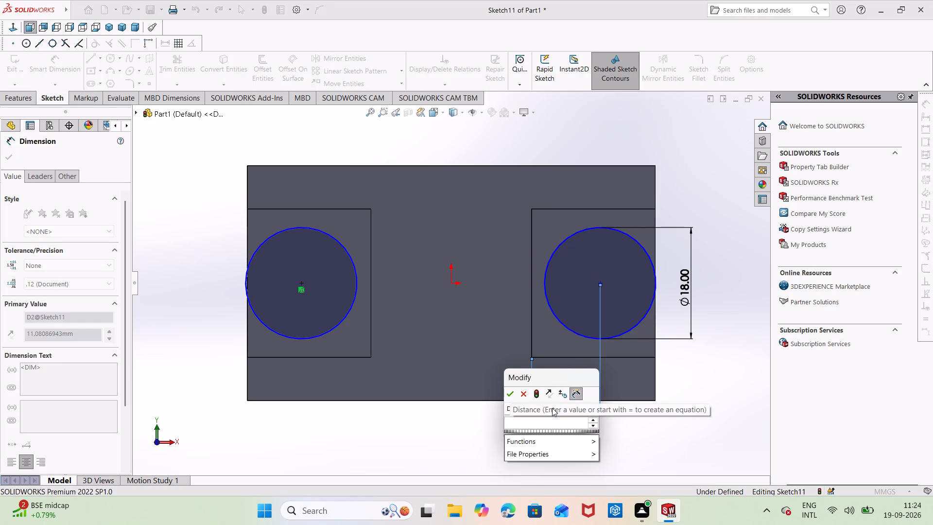
text(10)
key(Return)
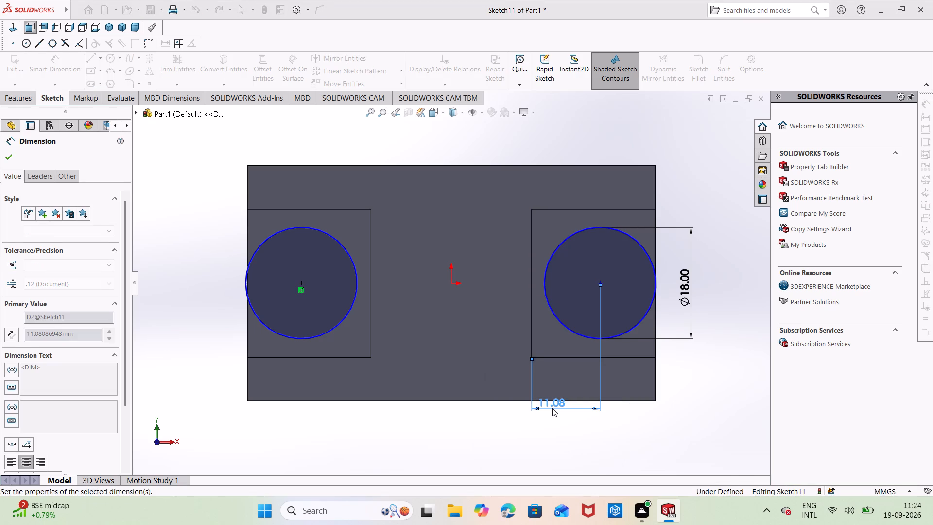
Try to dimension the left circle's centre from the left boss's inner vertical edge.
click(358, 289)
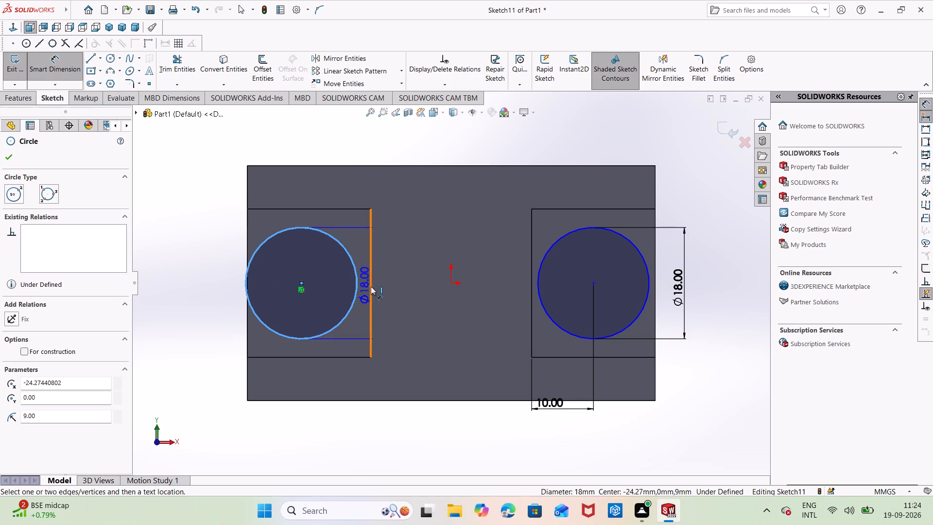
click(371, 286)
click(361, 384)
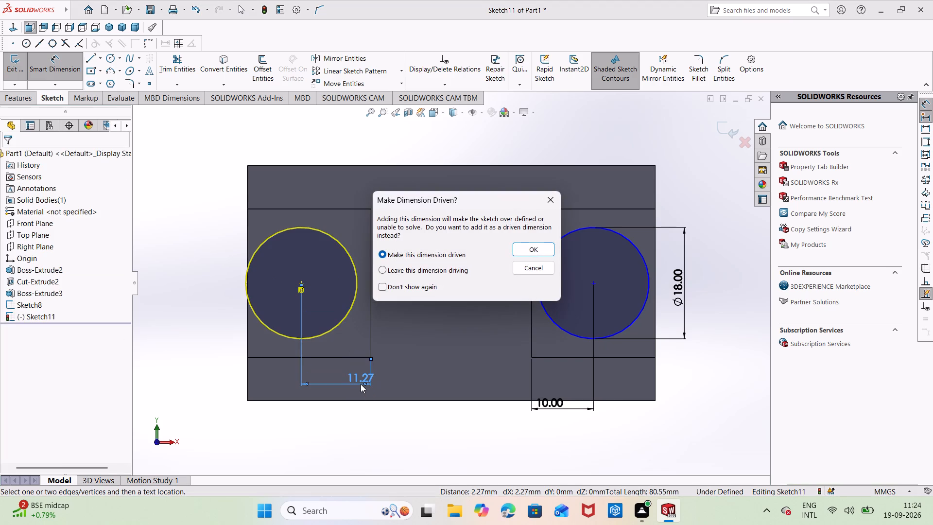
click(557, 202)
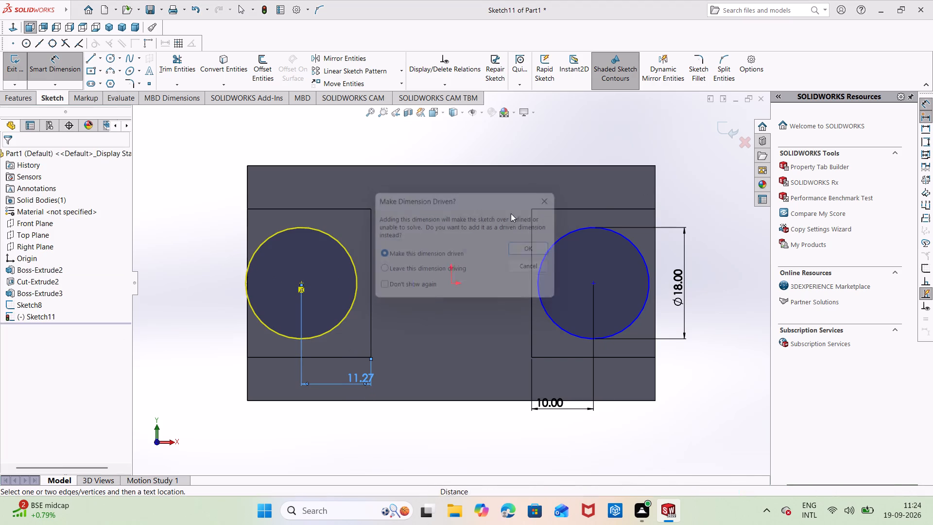
Delete the coincident relation that ties the left circle's centre to the older sketch circle.
right_click(300, 289)
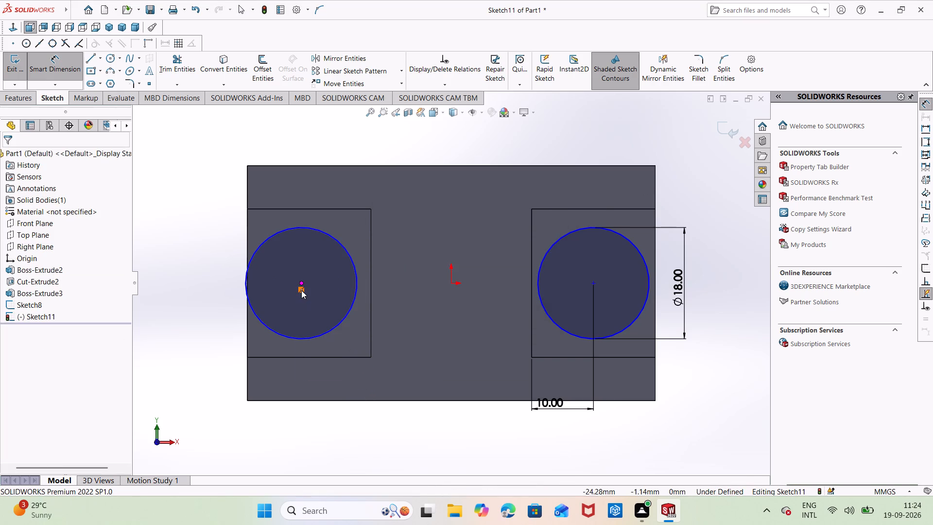
click(301, 290)
right_click(301, 291)
right_click(301, 293)
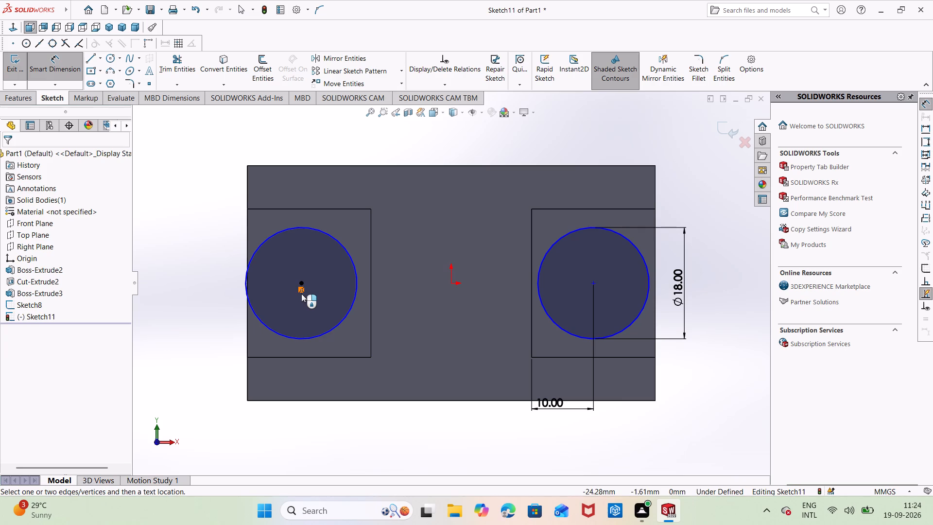
click(302, 293)
drag(302, 292, 306, 301)
key(Escape)
key(Escape)
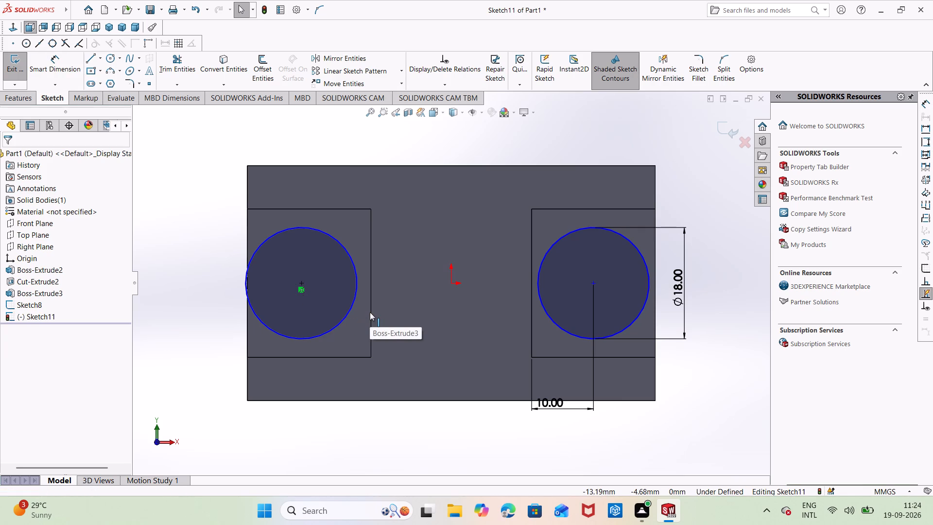
triple_click(301, 289)
right_click(301, 289)
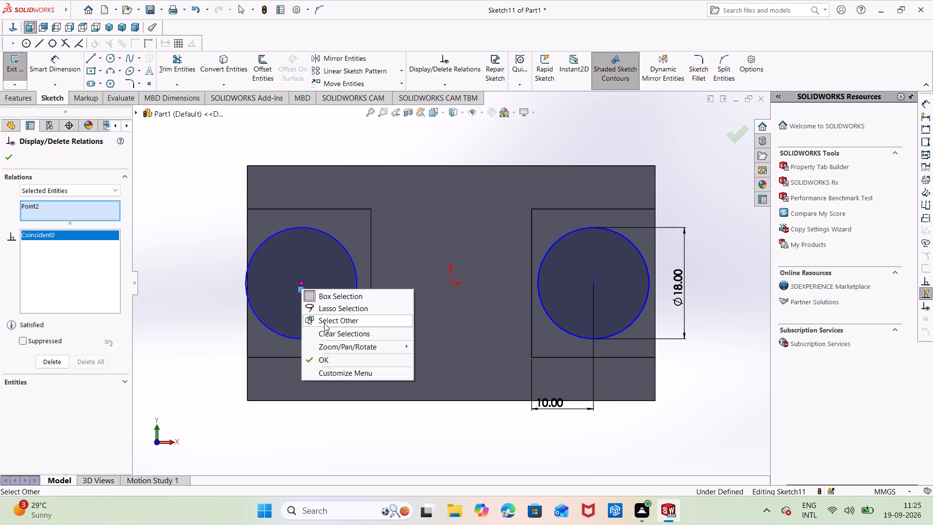
key(Escape)
right_click(299, 290)
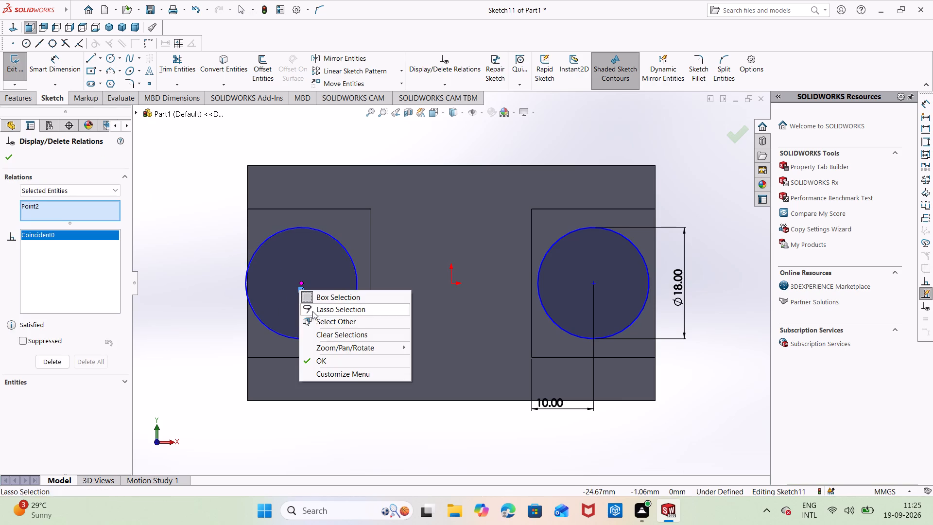
key(Escape)
key(Escape)
right_click(300, 290)
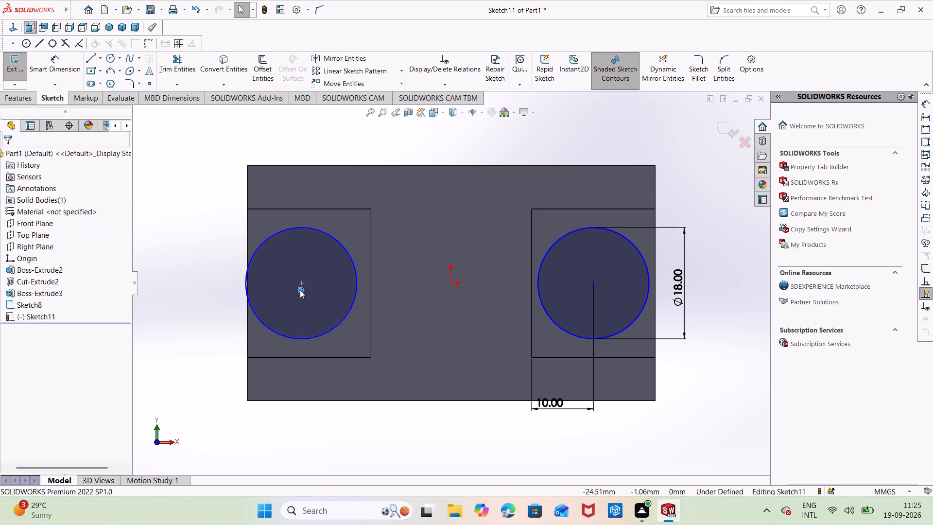
click(331, 418)
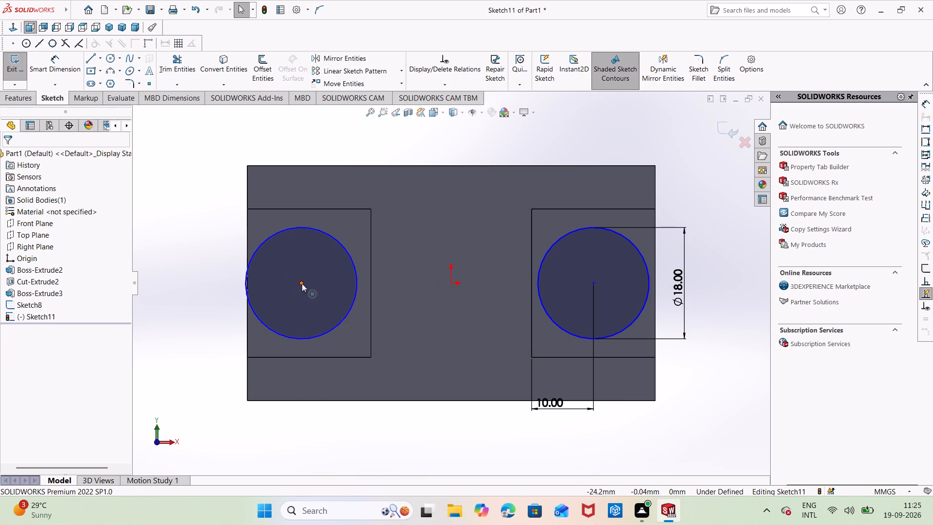
Add a horizontal relation between the left circle's centre and the origin.
ctrl+click(302, 283)
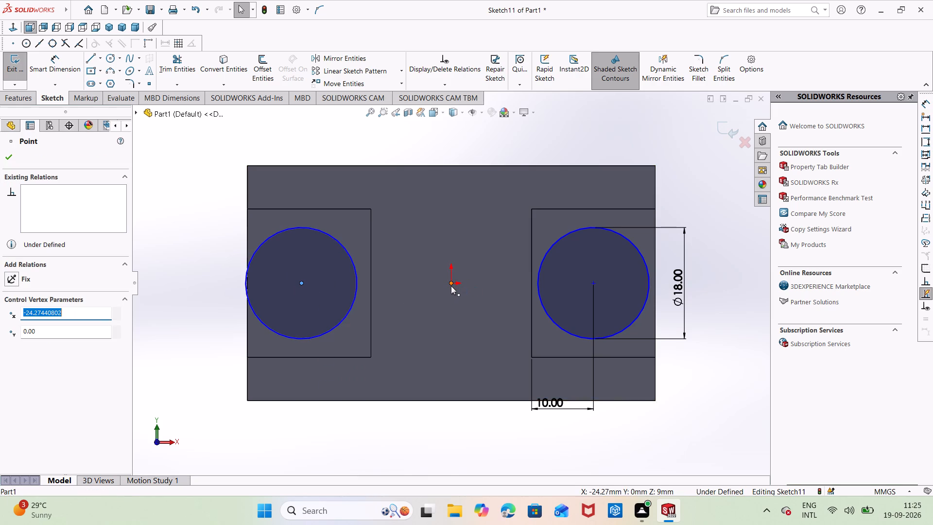
ctrl+click(450, 282)
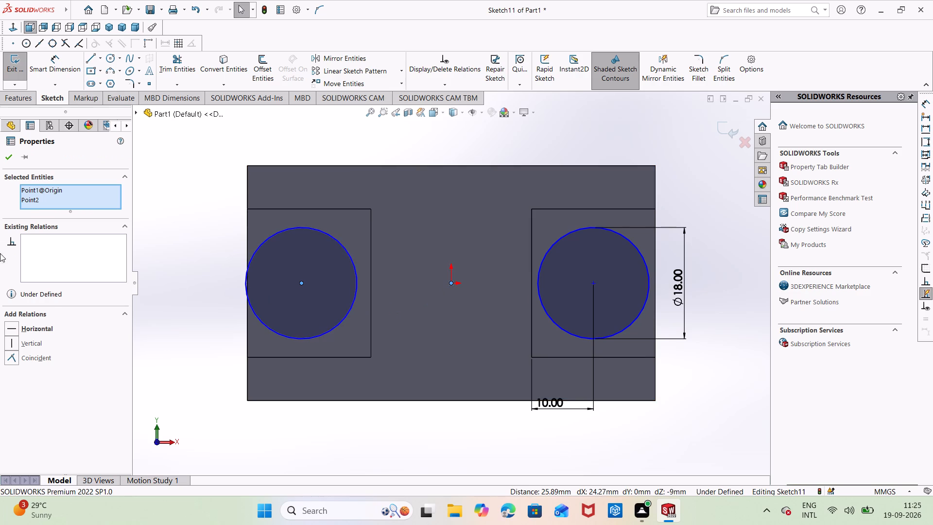
click(38, 329)
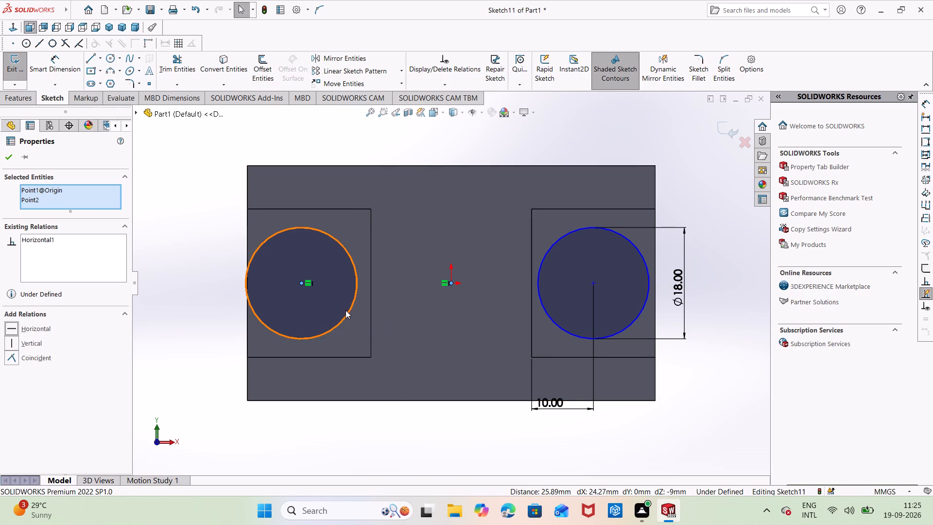
Make the left and right boss circles equal in size with an Equal relation.
ctrl+click(321, 304)
ctrl+click(557, 283)
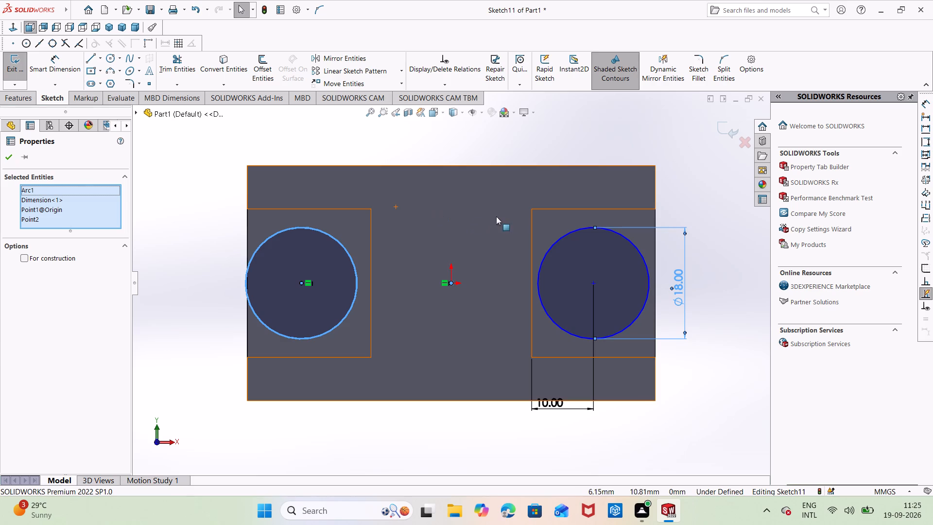
key(Escape)
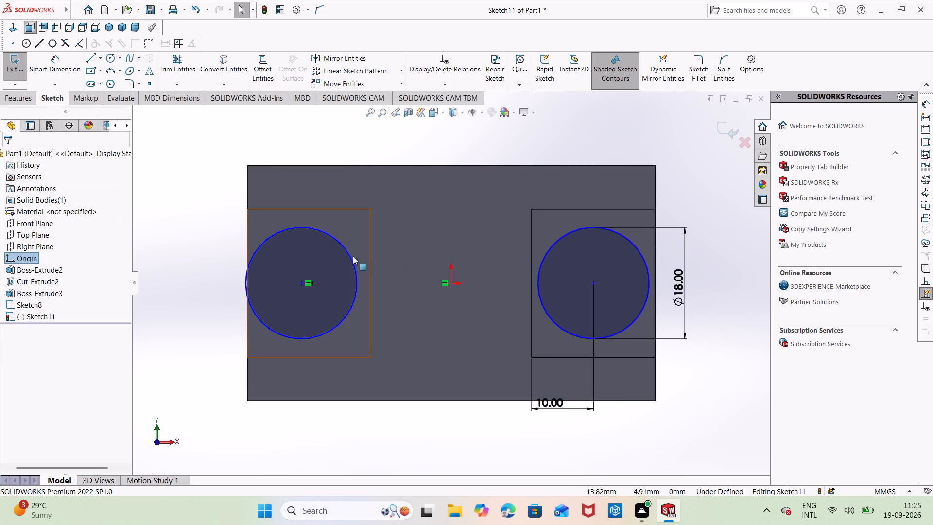
ctrl+click(322, 286)
ctrl+click(564, 257)
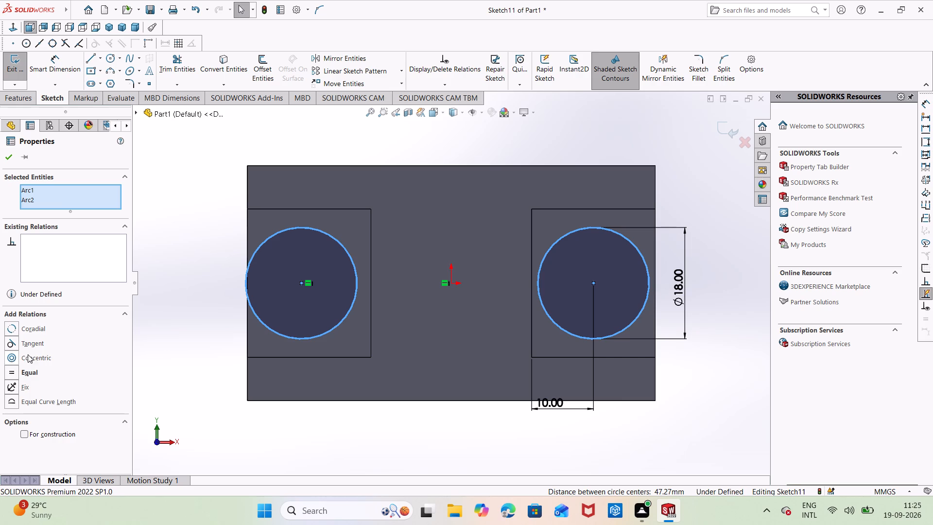
click(31, 372)
click(135, 192)
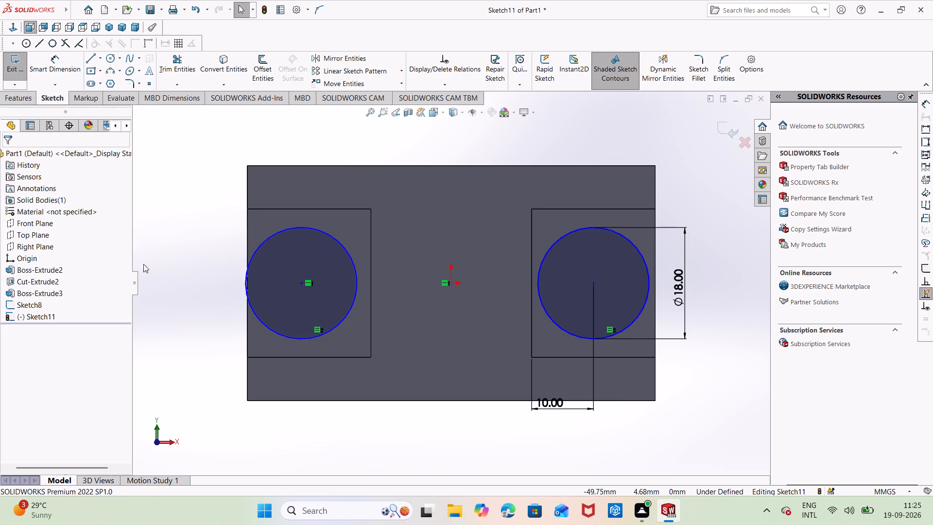
Dimension the left circle's centre 10 mm from the left boss's inner vertical edge.
right_drag(361, 341, 361, 341)
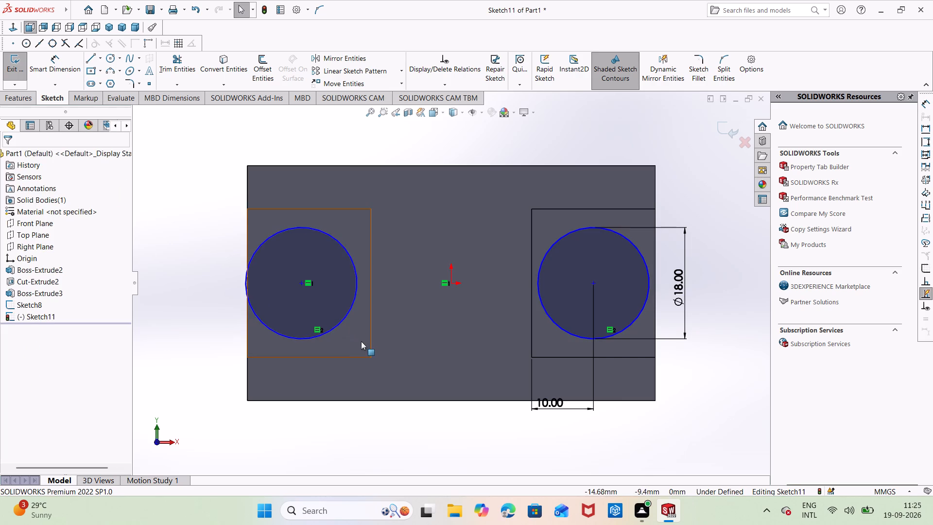
right_drag(361, 341, 362, 269)
click(356, 286)
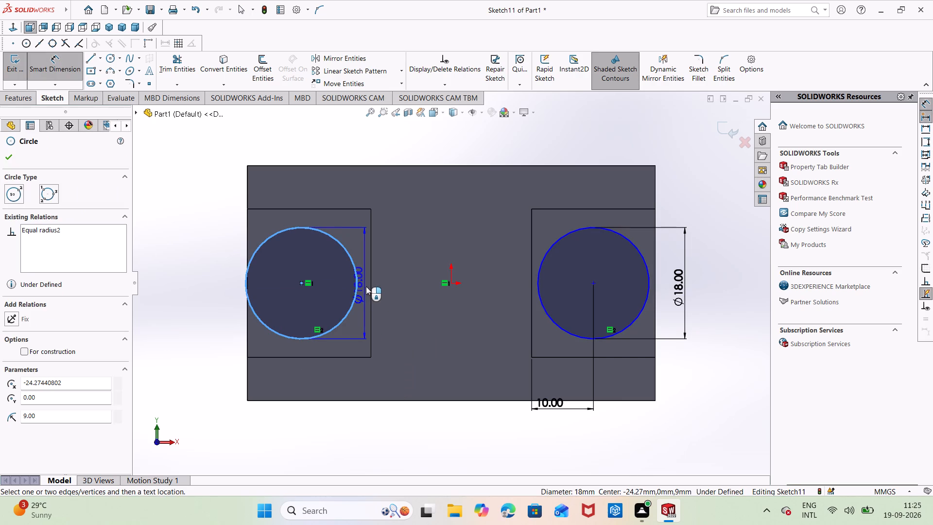
click(370, 286)
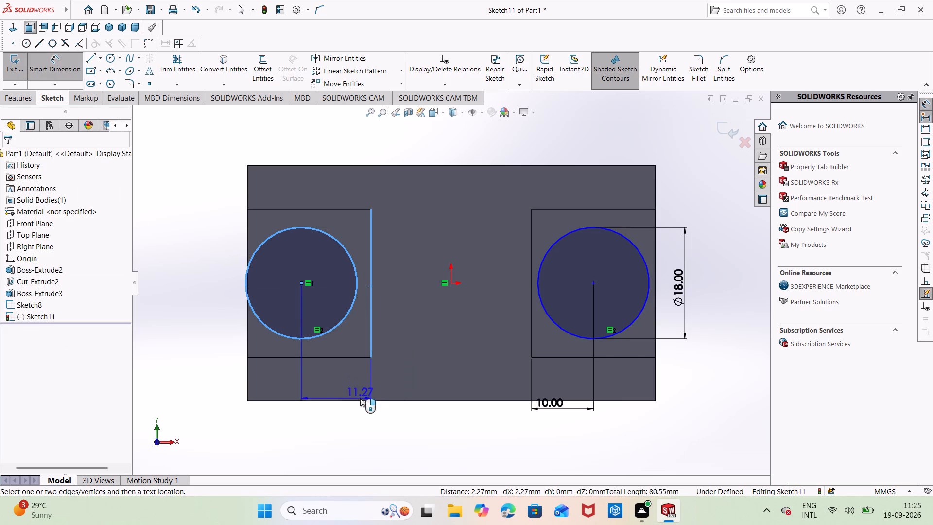
click(360, 377)
key(BackSpace)
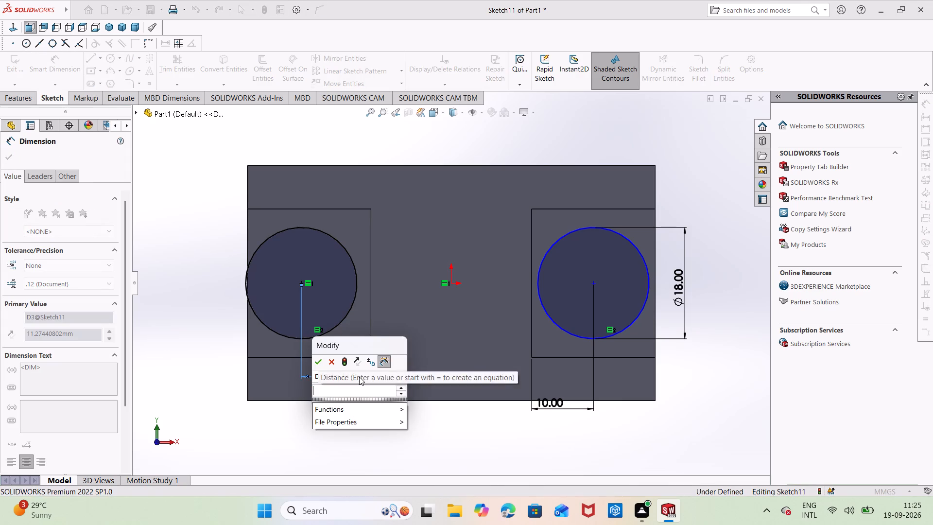
text(10)
key(Return)
key(Return)
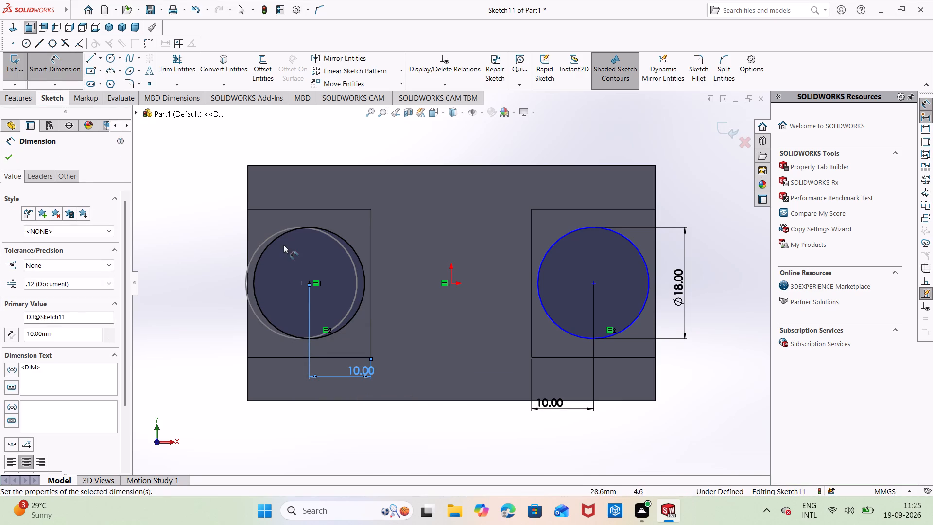
Cut-extrude both boss circles together into the two bosses, keeping the preset cut settings.
click(11, 102)
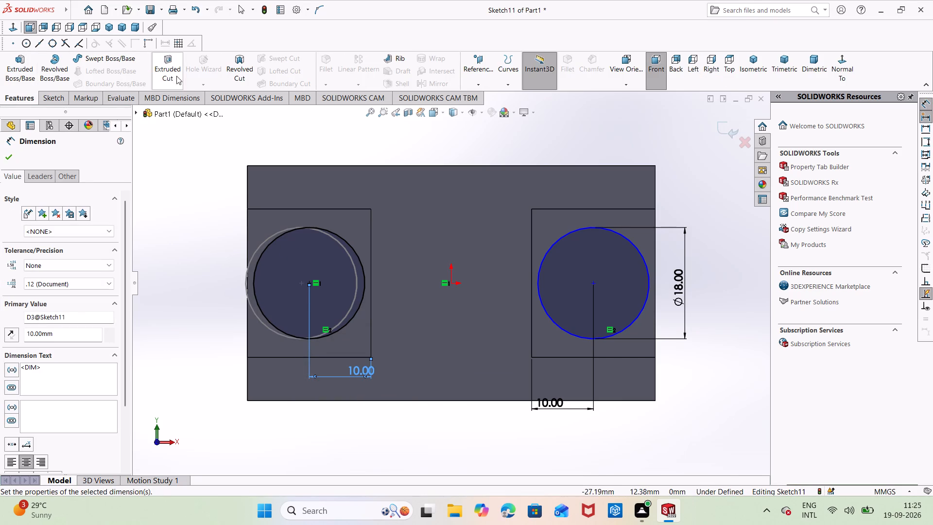
click(173, 68)
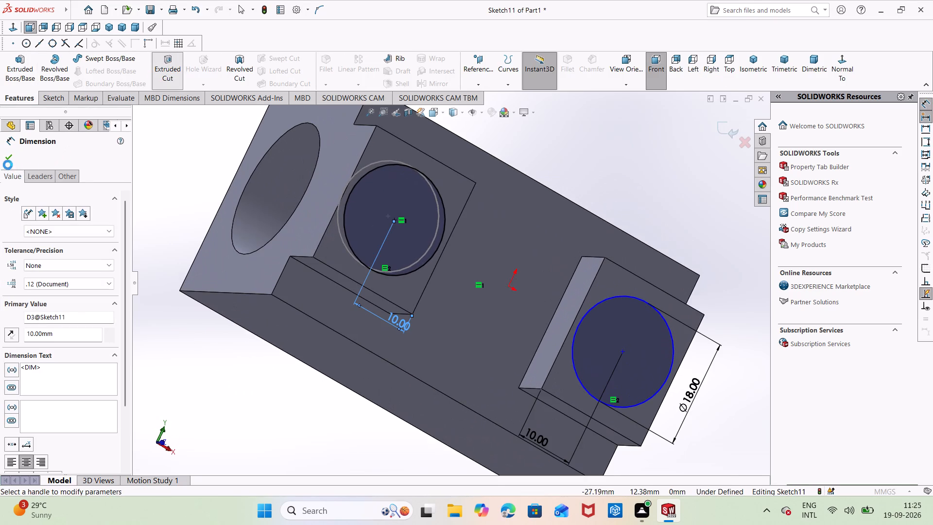
click(7, 161)
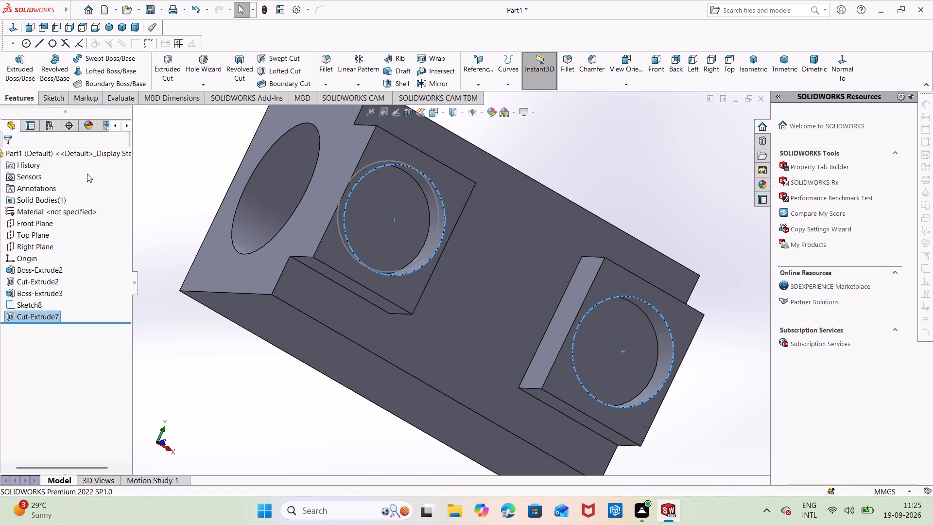
On the left boss's front face, sketch centre rectangles about 5 mm wide at the midpoints of its inner and outer vertical edges.
right_click(449, 212)
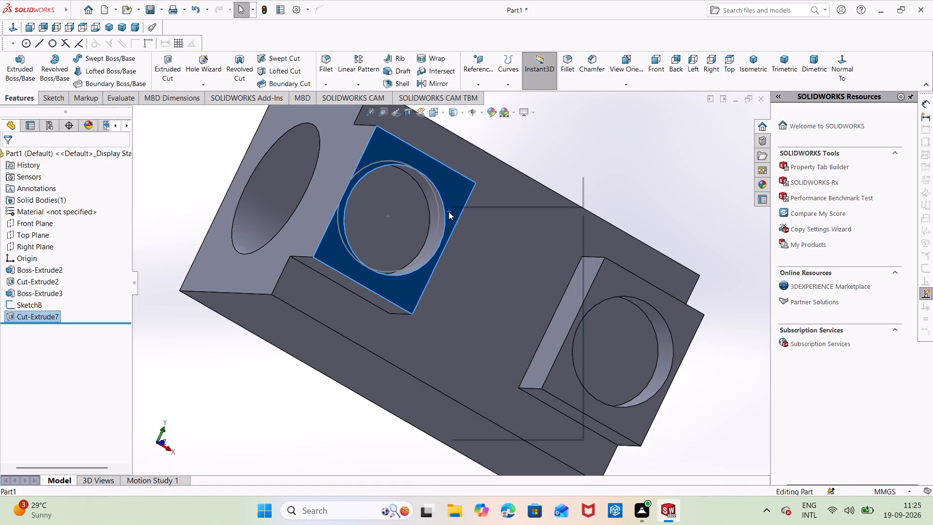
click(470, 195)
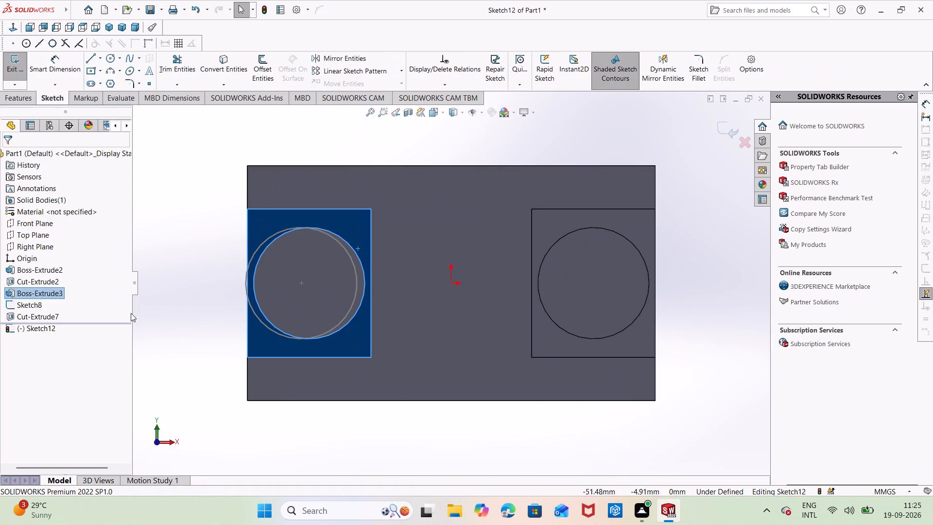
click(92, 70)
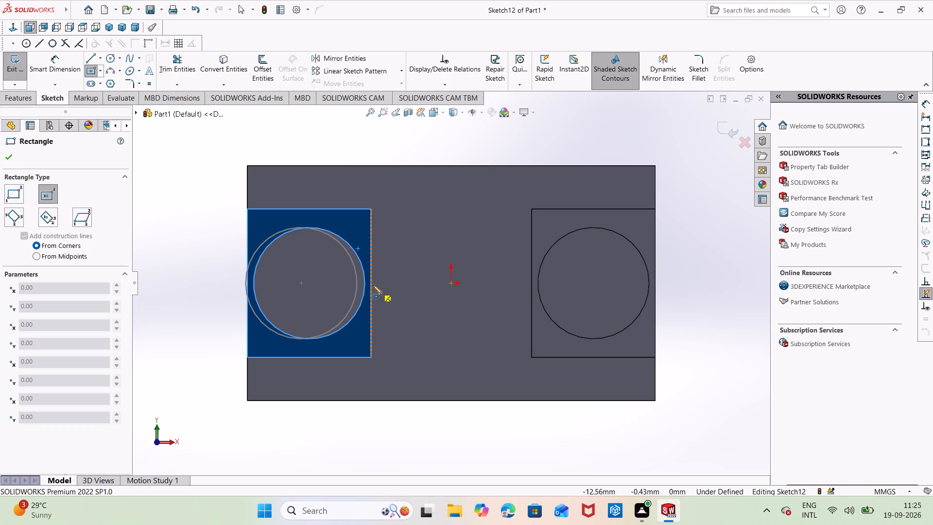
click(372, 284)
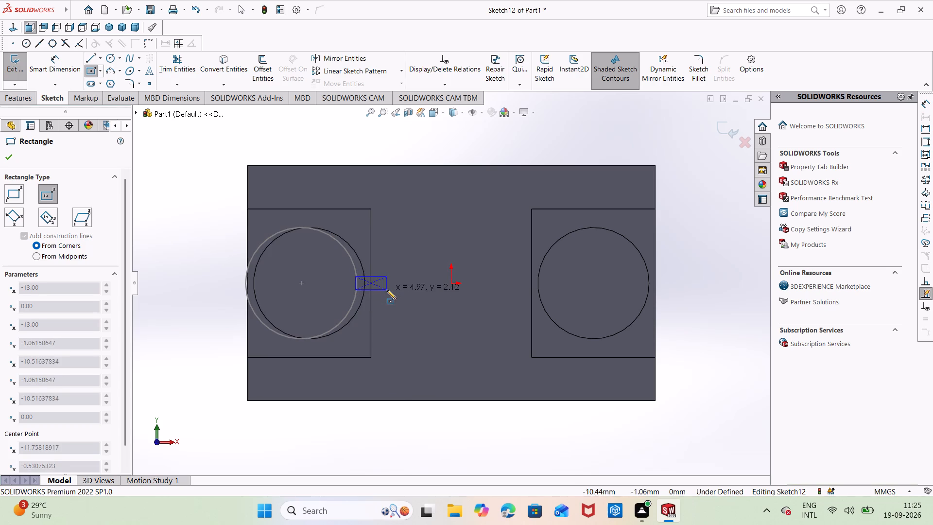
click(388, 290)
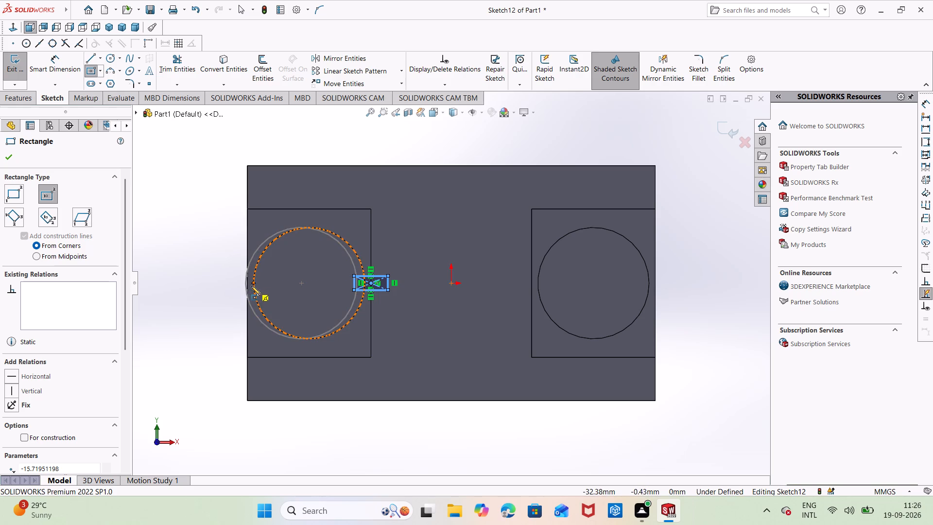
click(249, 284)
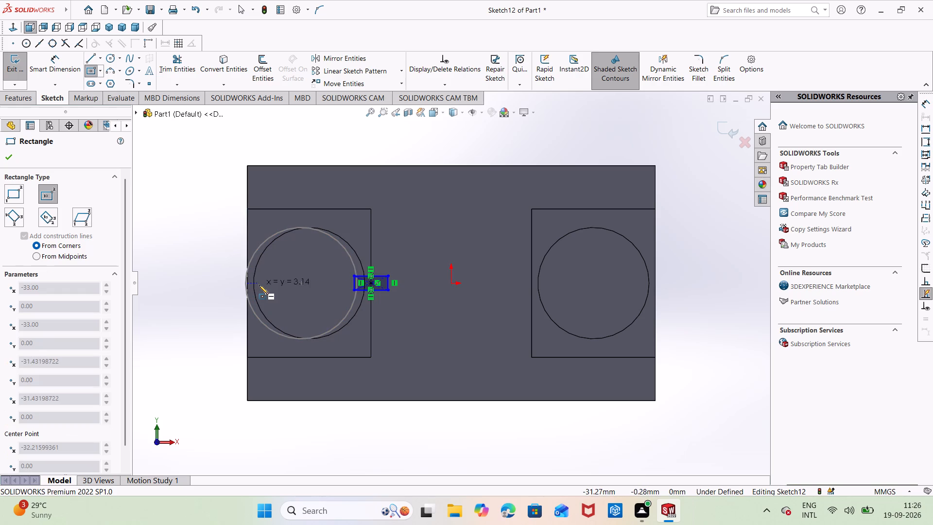
click(263, 287)
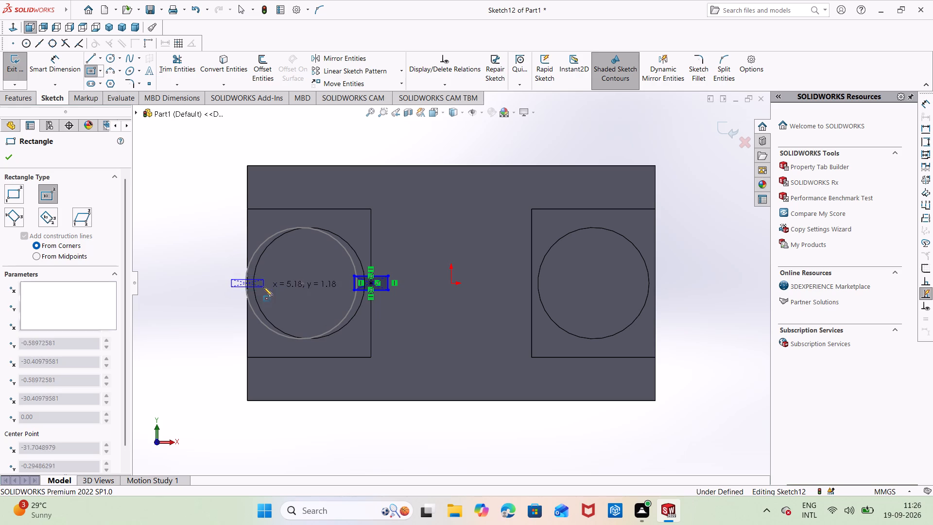
key(Escape)
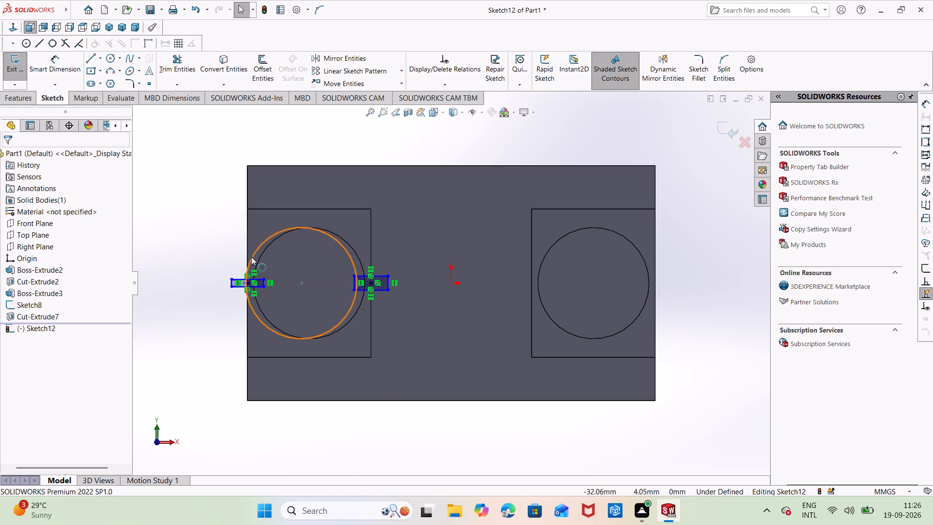
Hide Sketch8, the older circle sketch overlapping the left boss pocket.
right_click(251, 257)
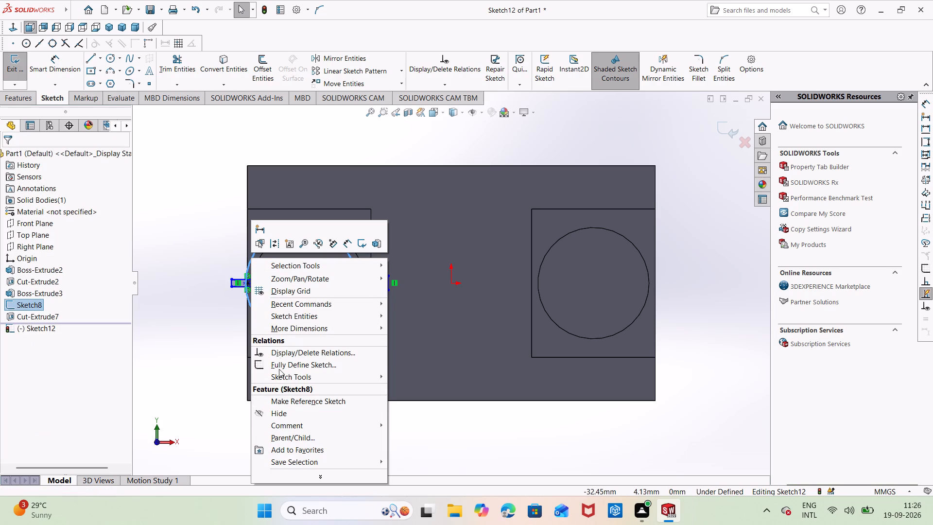
click(286, 409)
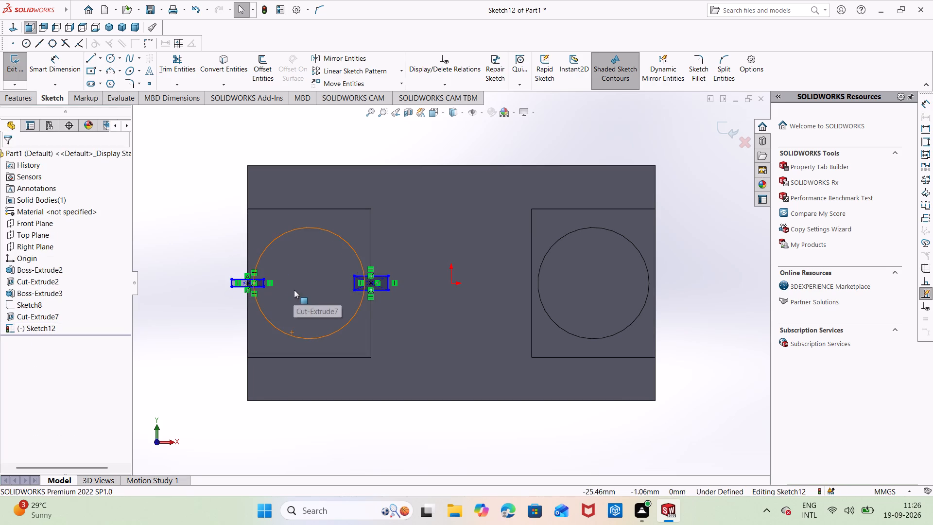
key(Escape)
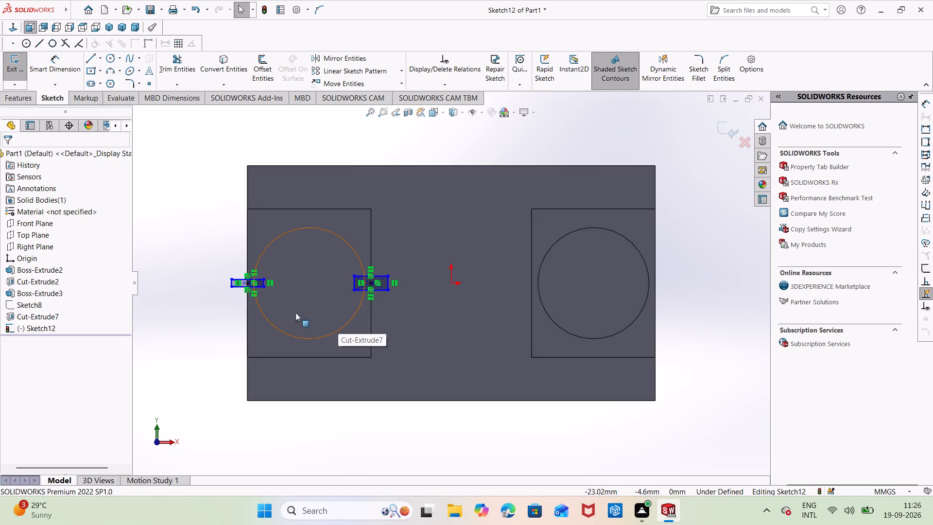
Sketch centre rectangles at the midpoints of the right boss's inner and outer vertical edges, the inner one about 5.4 mm wide.
scroll(269, 315, up, 2)
scroll(269, 315, down, 3)
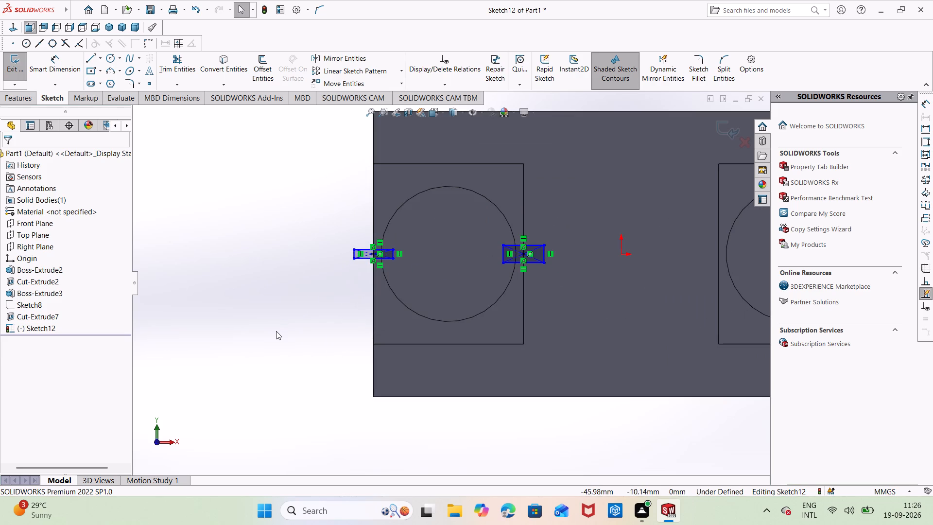
key(ctrl+8)
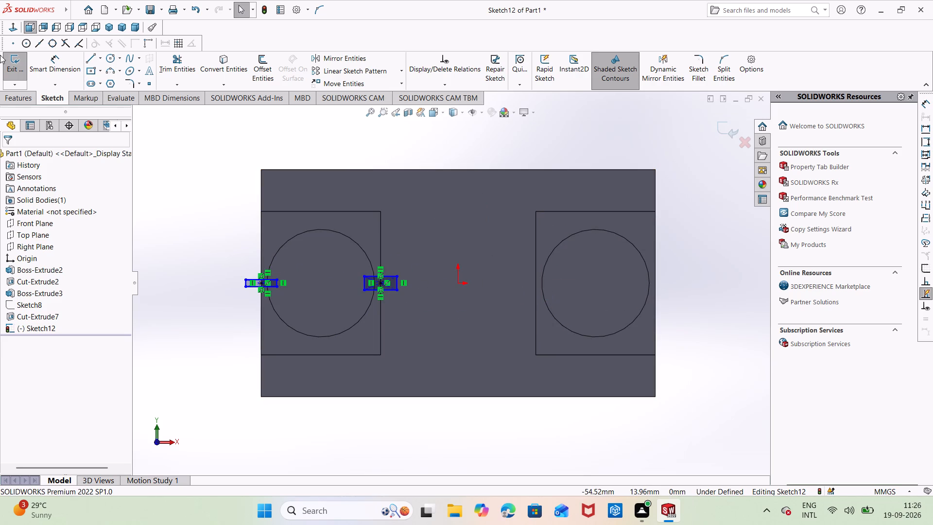
click(93, 72)
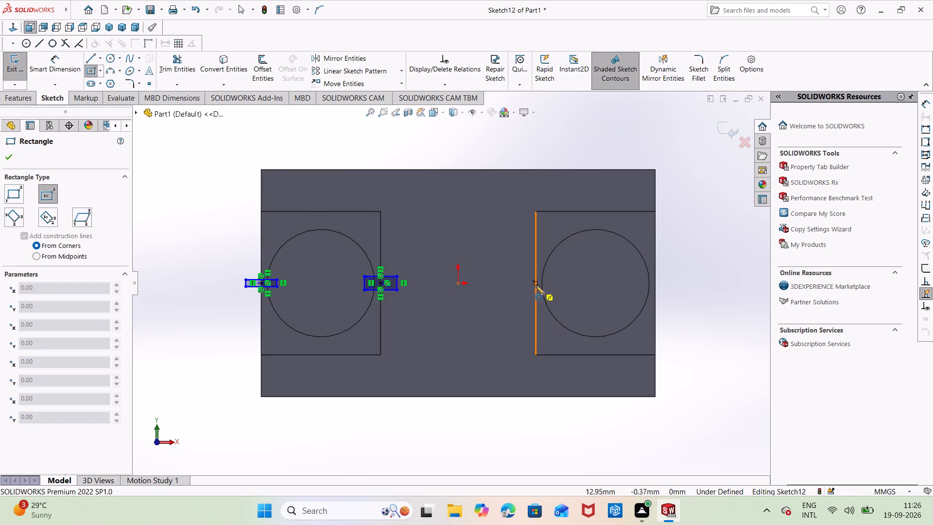
click(536, 282)
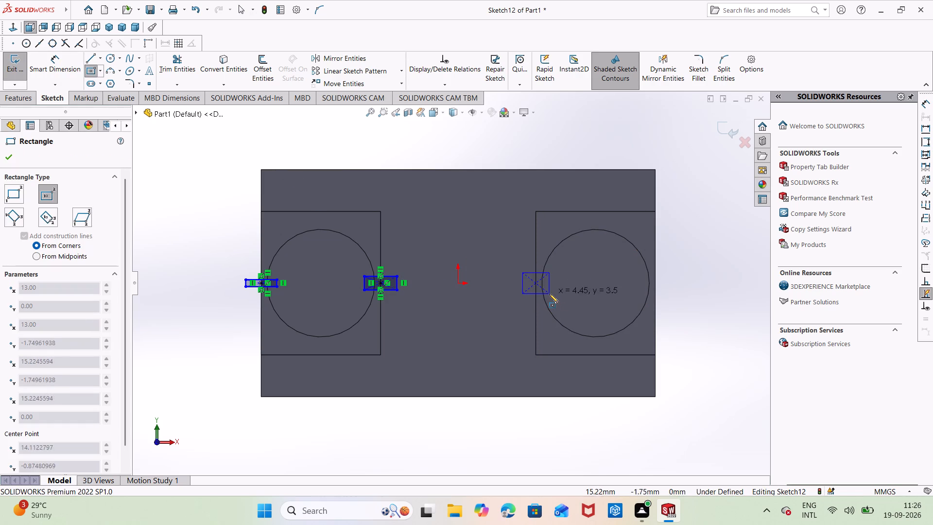
click(552, 292)
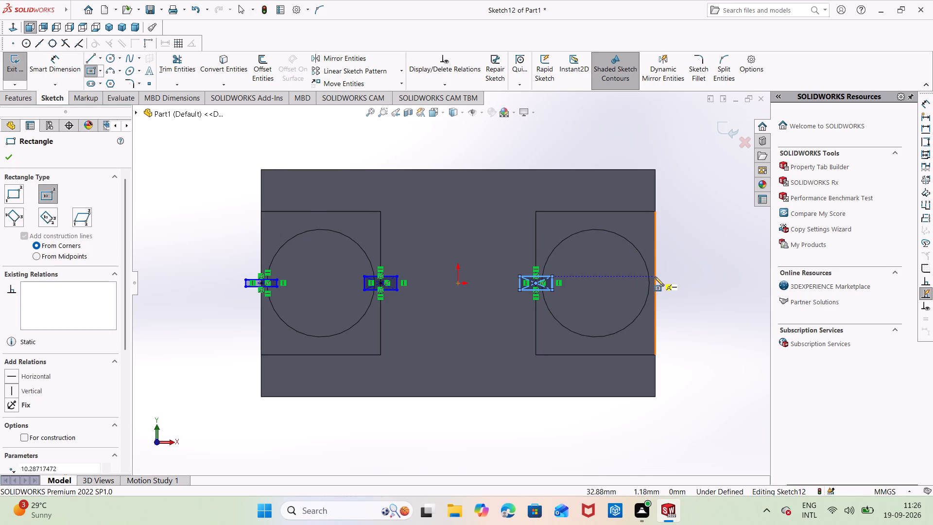
click(657, 282)
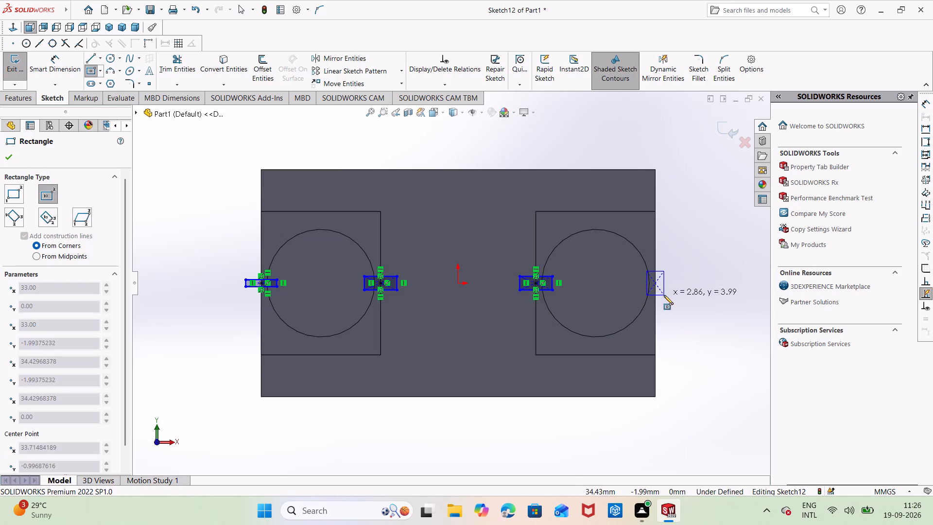
click(673, 291)
key(Escape)
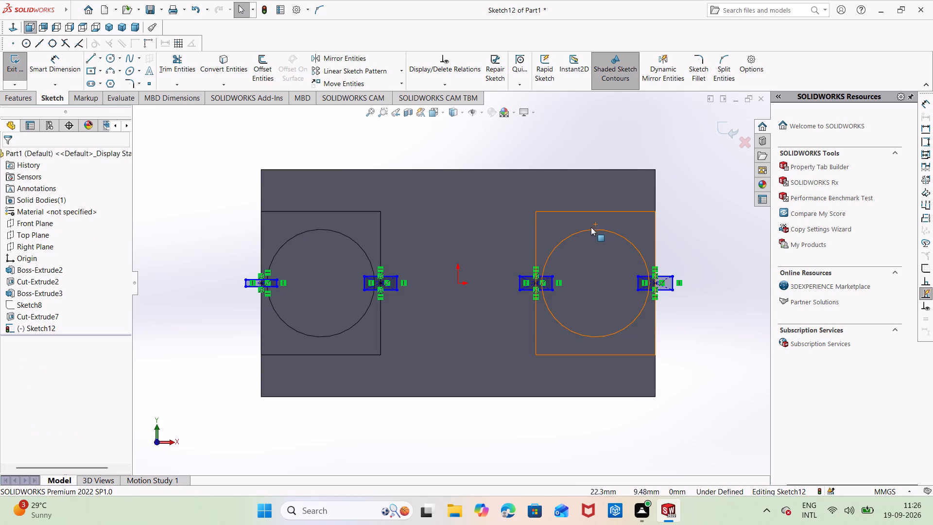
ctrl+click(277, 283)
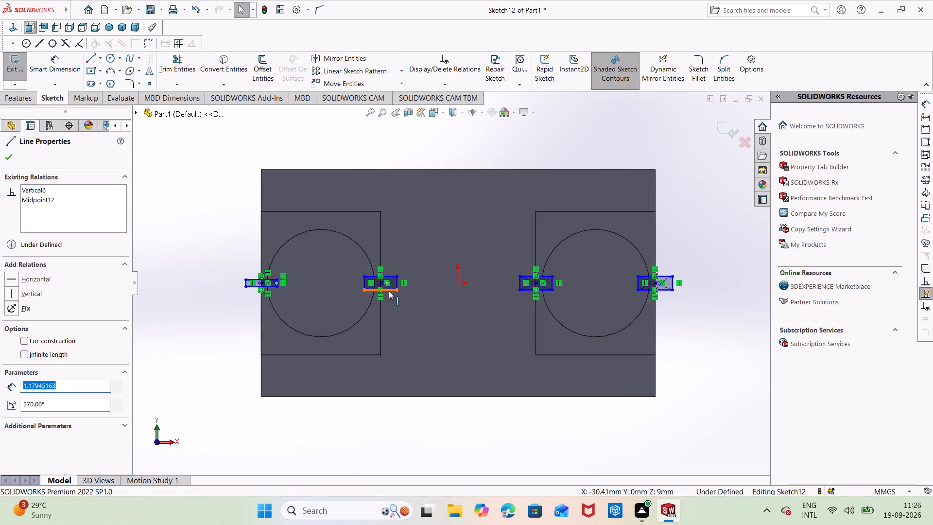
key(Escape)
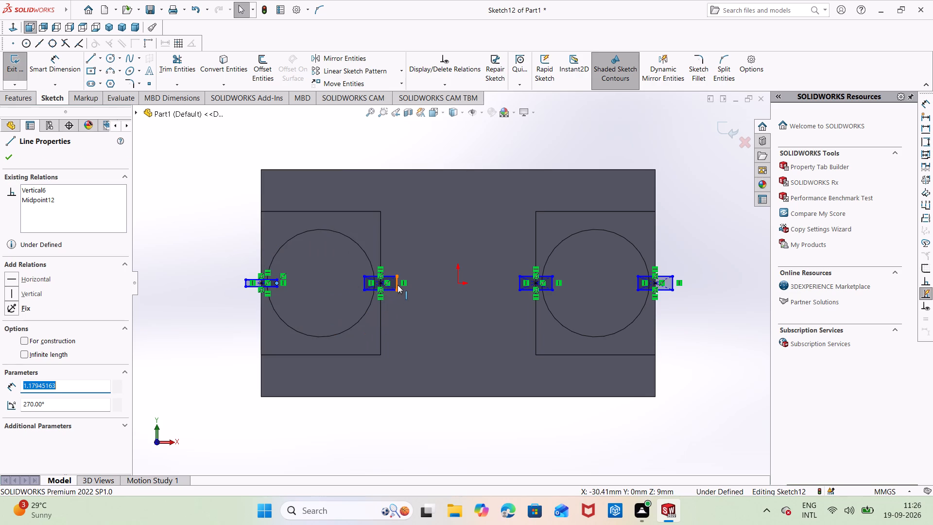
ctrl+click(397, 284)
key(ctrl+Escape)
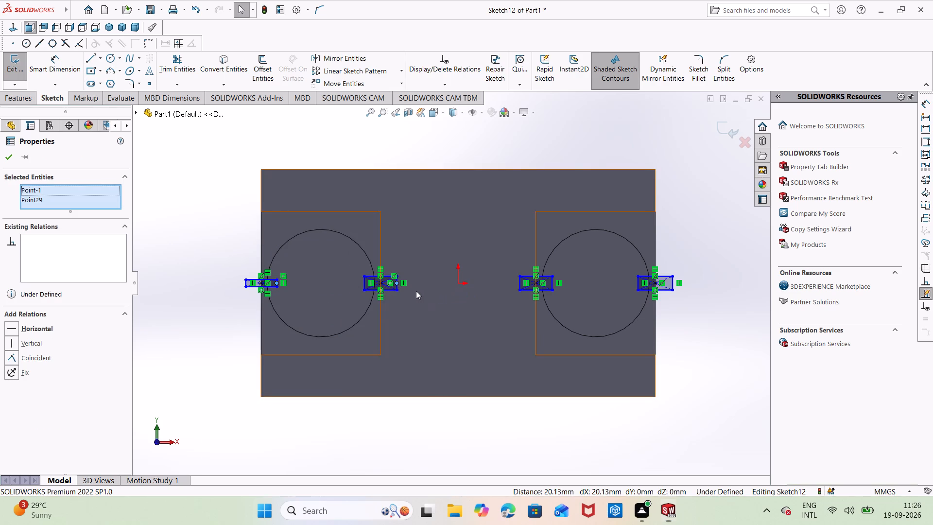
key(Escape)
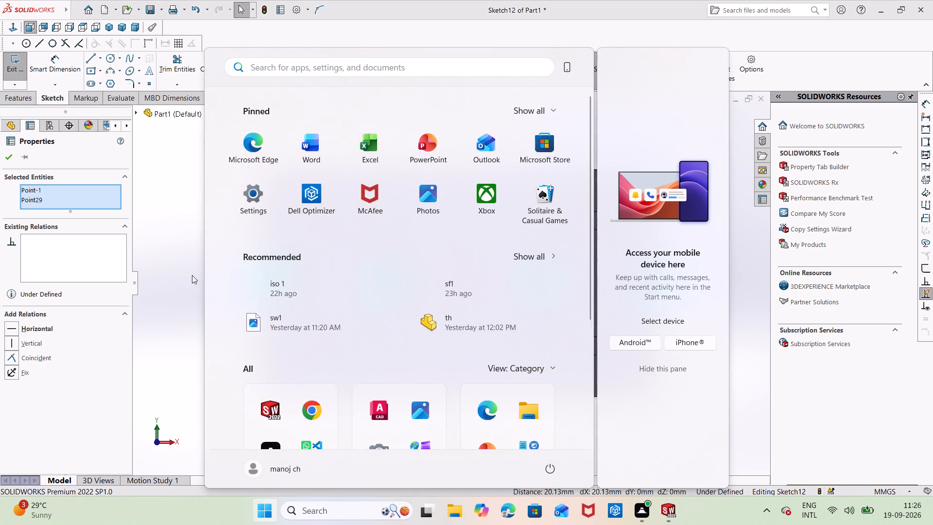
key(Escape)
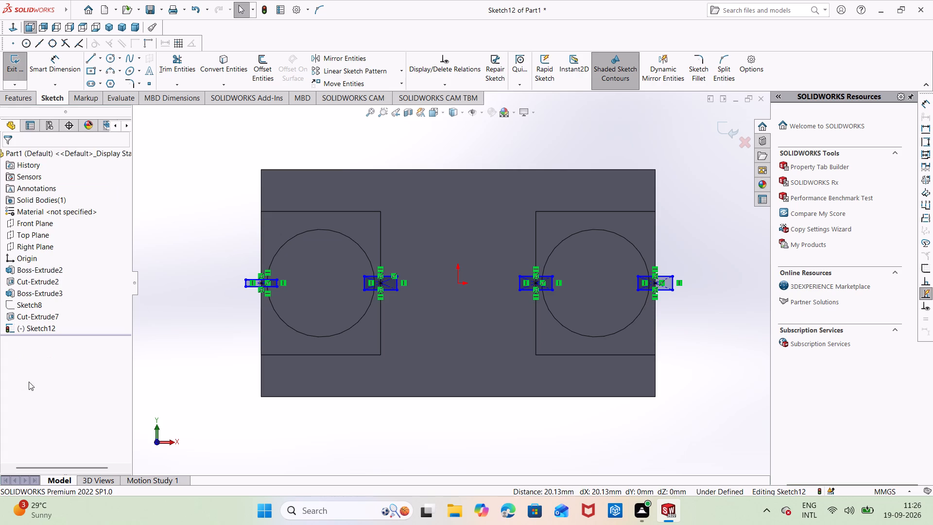
Apply an Equal relation to one vertical side of each of the four slot rectangles, removing the stray point from the selection.
ctrl+scroll(238, 337, down, 4)
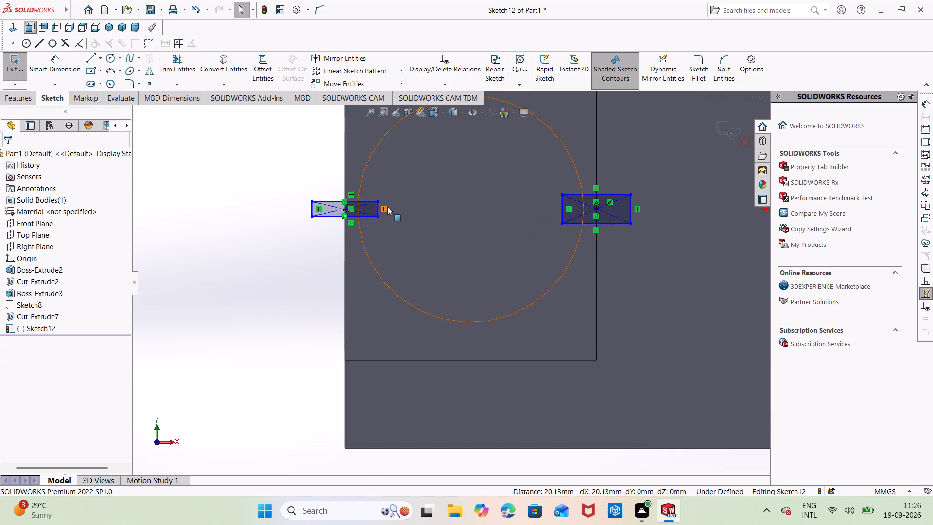
ctrl+click(376, 209)
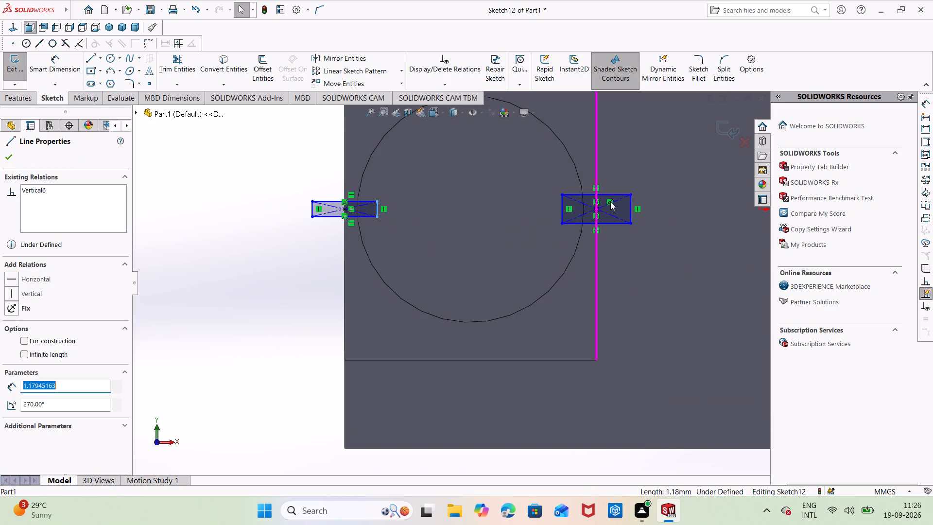
ctrl+click(632, 210)
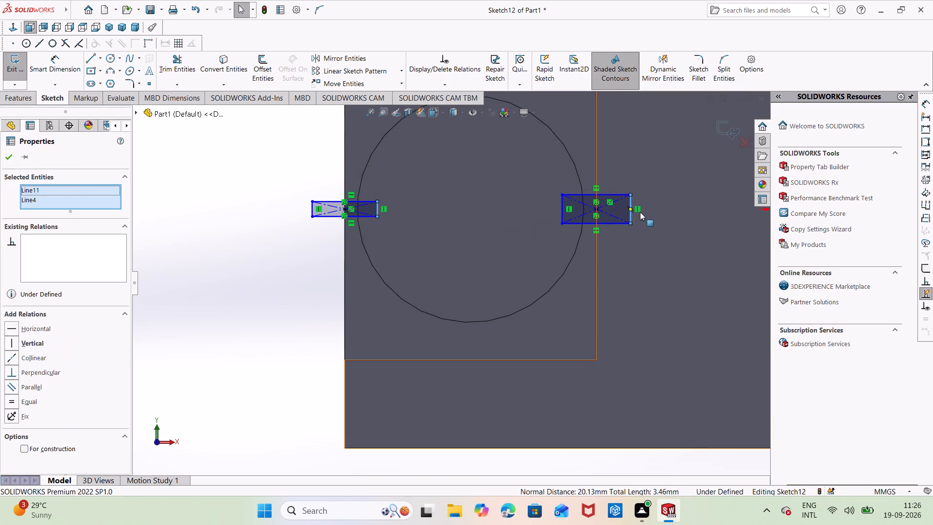
ctrl+scroll(640, 211, down, 3)
ctrl+scroll(634, 210, up, 6)
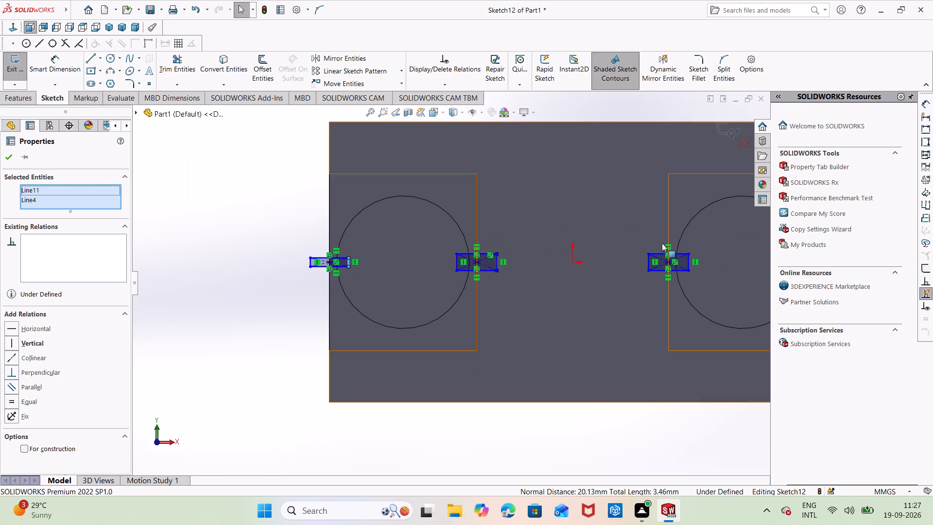
ctrl+click(689, 261)
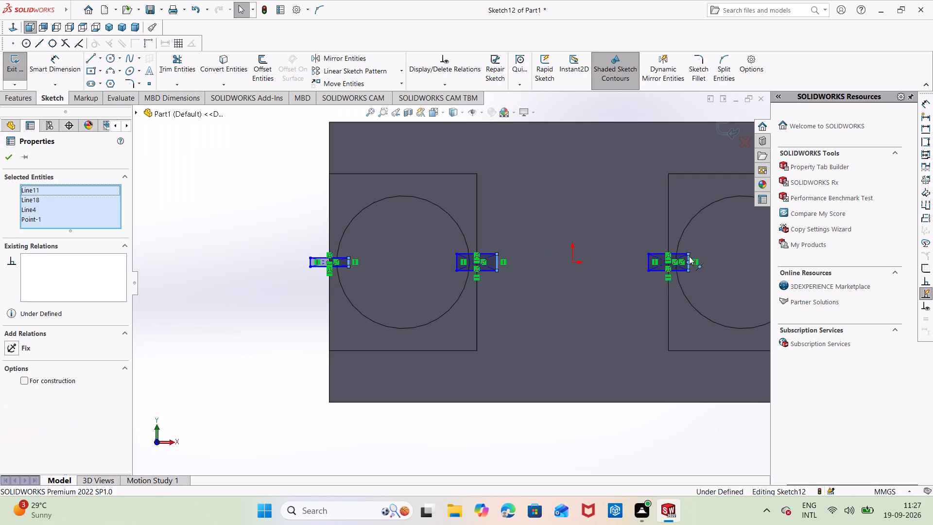
ctrl+scroll(689, 245, down, 1)
ctrl+scroll(685, 244, up, 4)
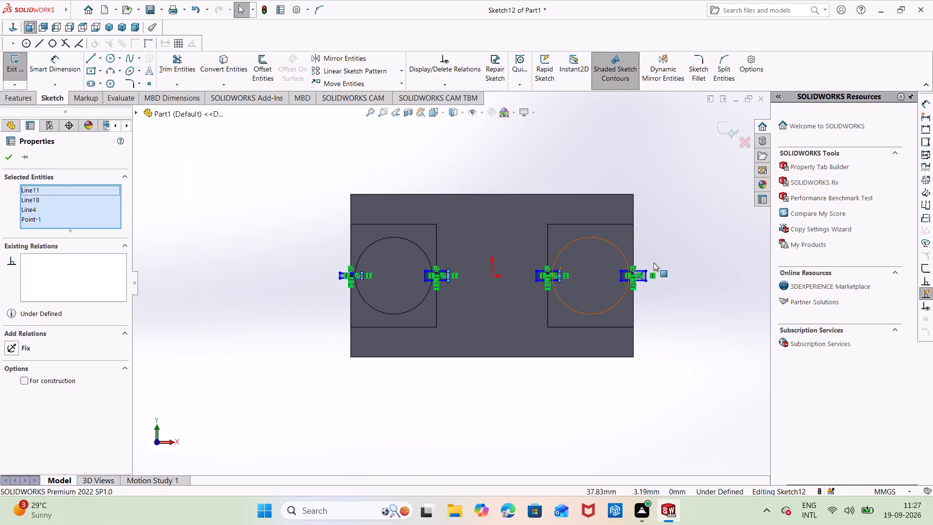
ctrl+click(646, 276)
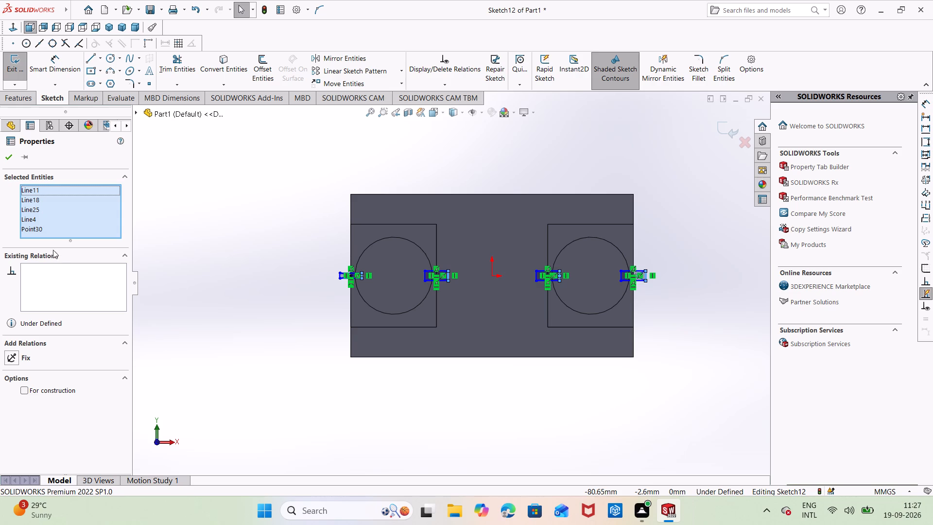
right_click(31, 231)
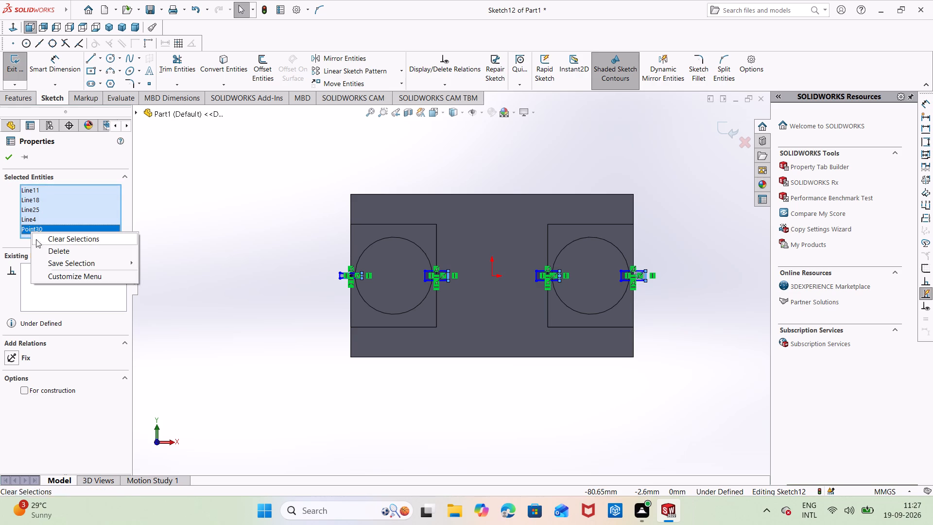
click(62, 253)
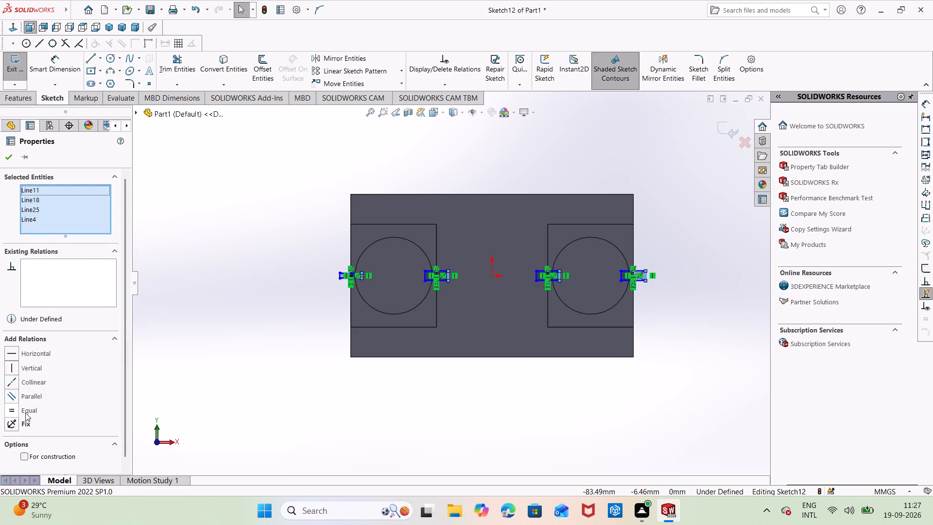
click(25, 413)
key(Escape)
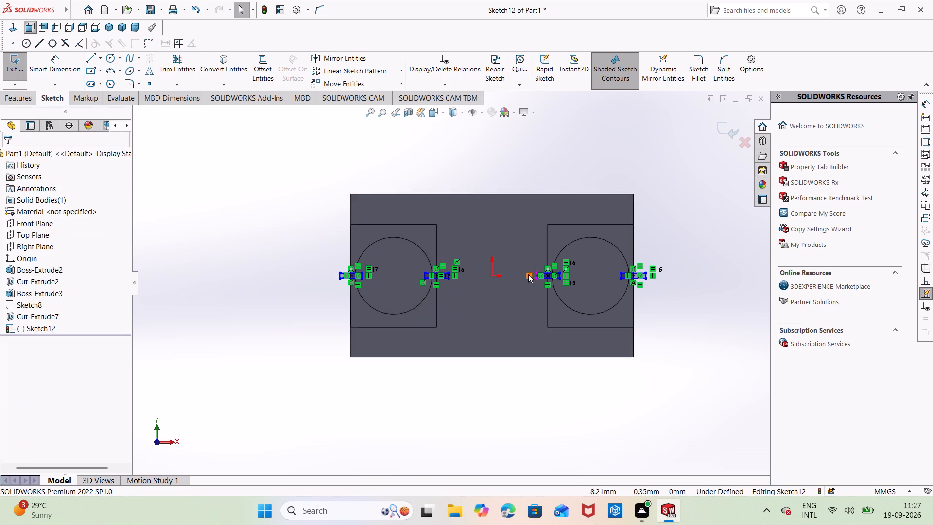
Dimension the height of the rectangle on the right boss's inner edge as 6 mm.
scroll(520, 272, up, 2)
scroll(520, 275, down, 10)
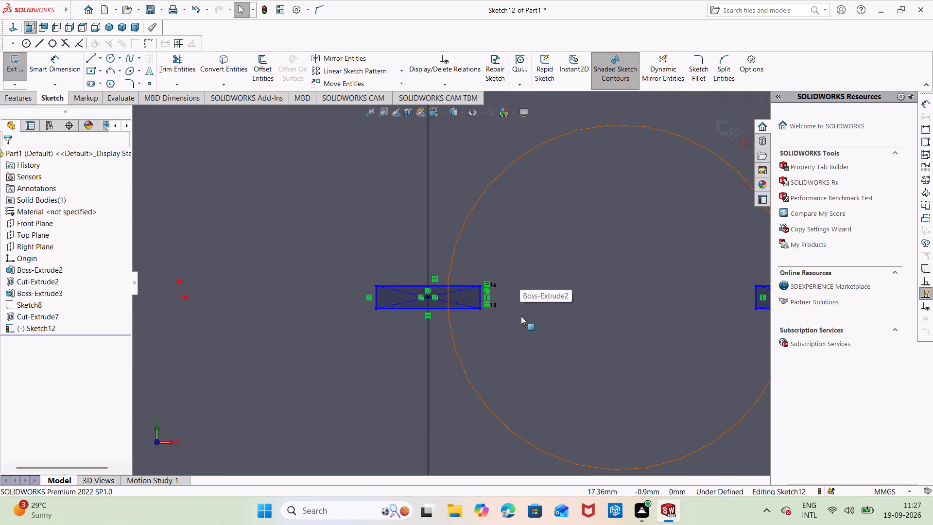
ctrl+right_drag(525, 275, 550, 206)
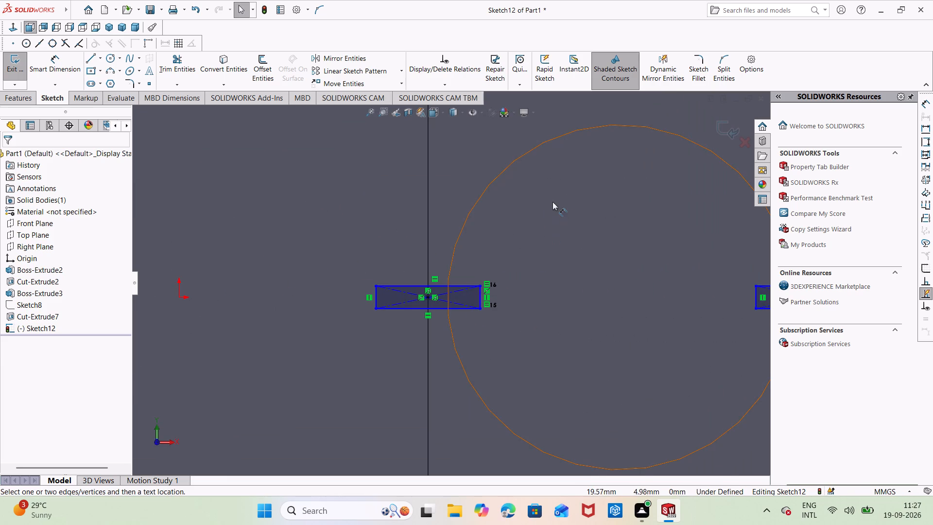
ctrl+click(482, 296)
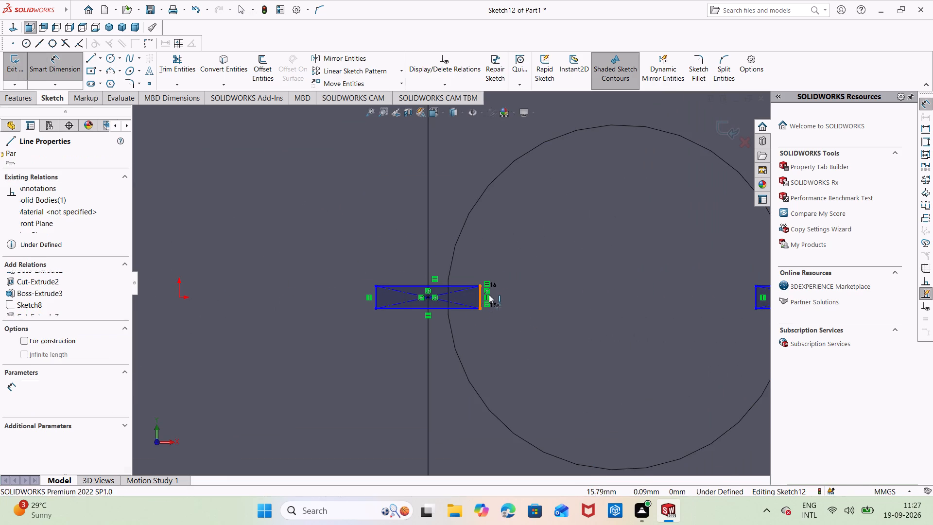
ctrl+click(525, 292)
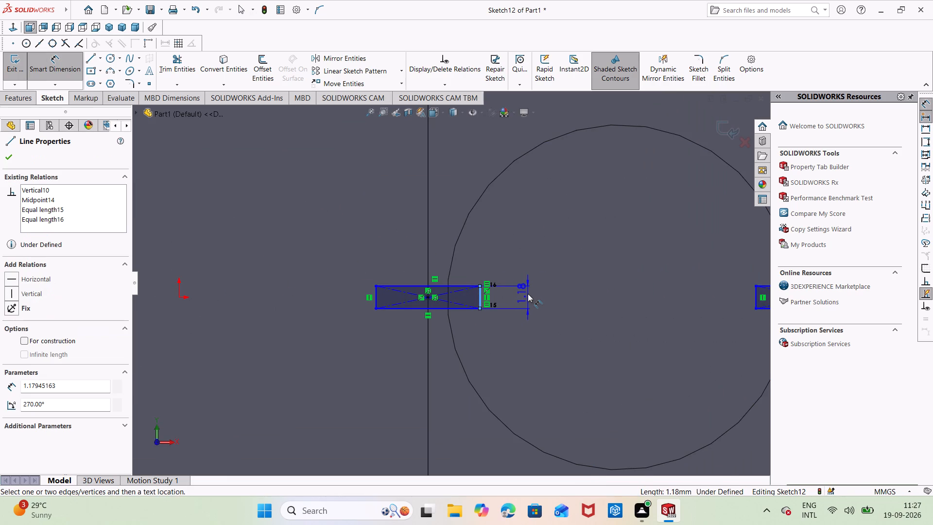
click(529, 293)
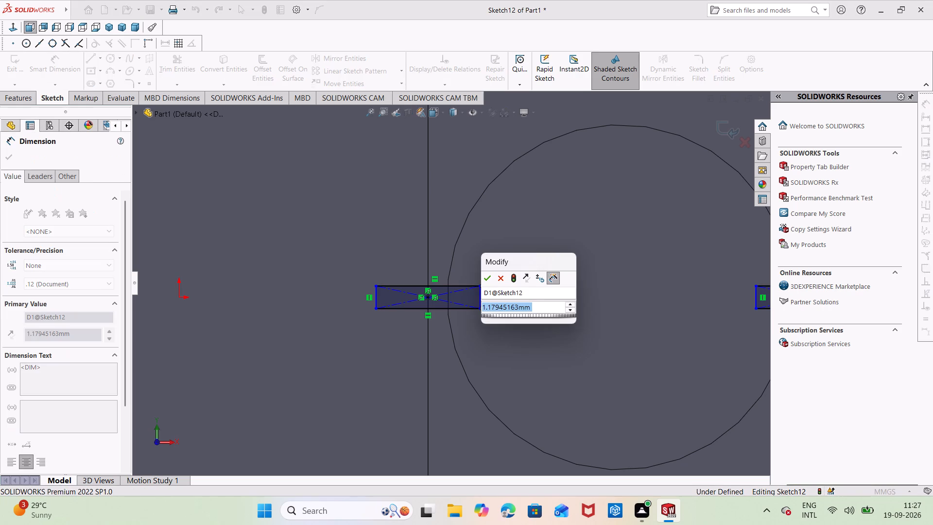
key(BackSpace)
key(6)
key(Return)
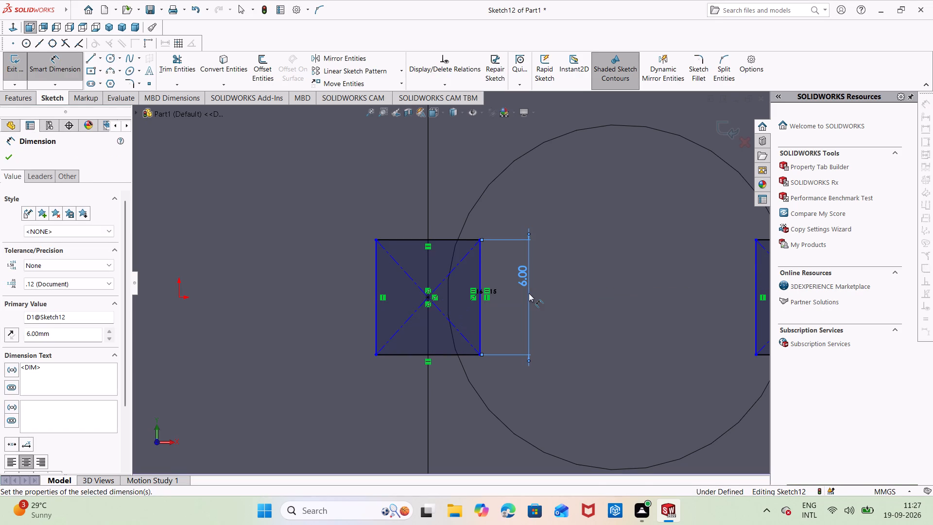
Dimension the widths of the two rectangles on the right boss's edges, accepting their drawn values.
click(440, 240)
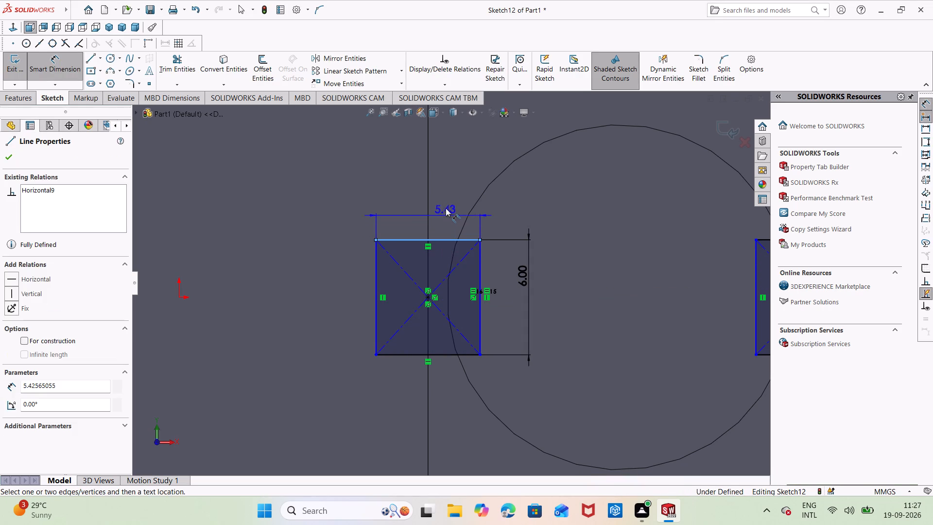
click(446, 204)
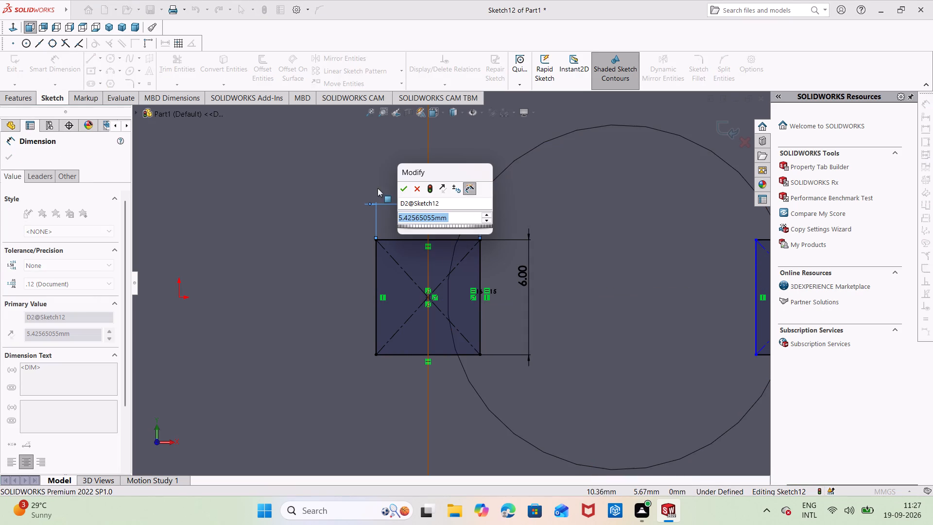
click(401, 192)
scroll(420, 197, down, 3)
scroll(420, 197, up, 5)
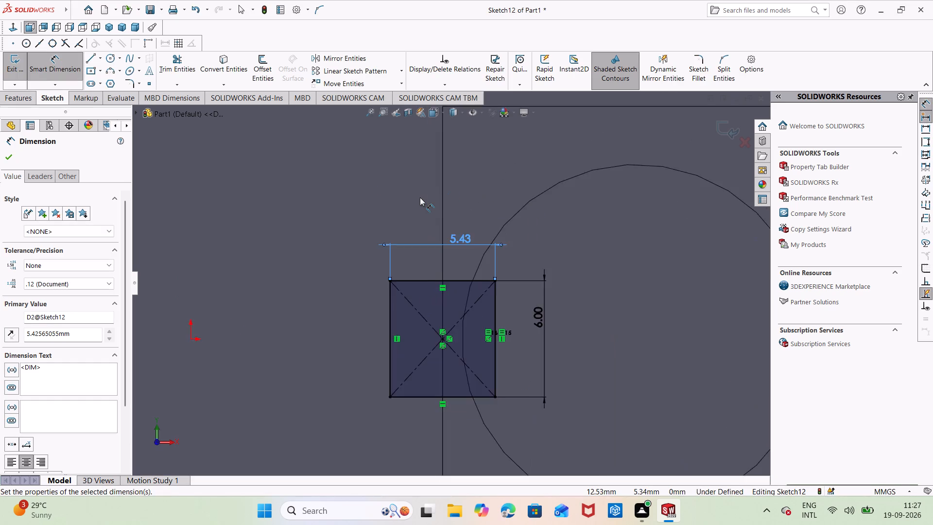
scroll(420, 197, up, 6)
click(573, 283)
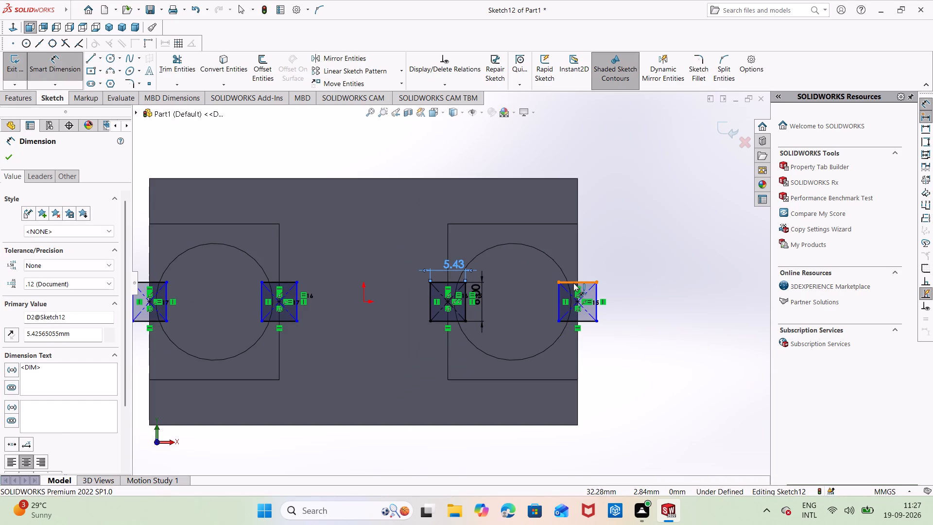
click(570, 263)
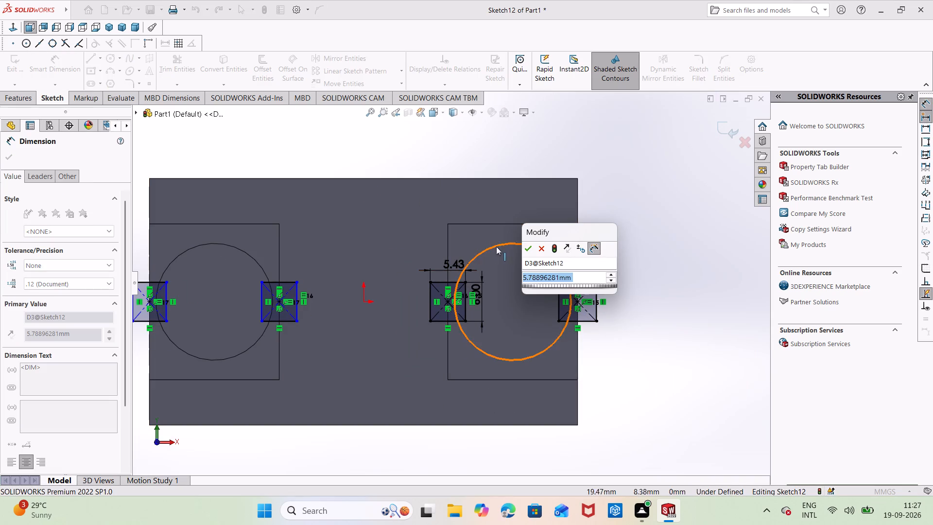
click(527, 249)
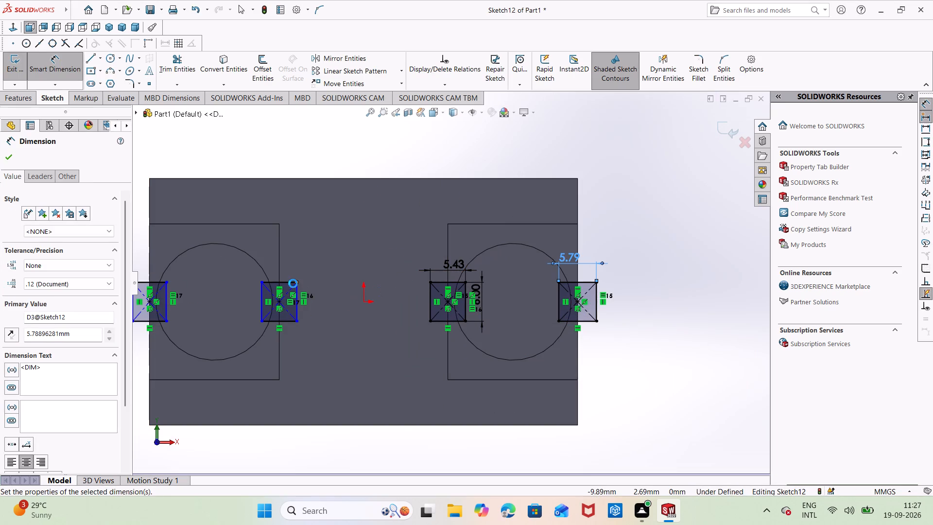
Dimension the widths of the two rectangles on the left boss's edges, accepting their drawn values.
click(289, 283)
click(292, 269)
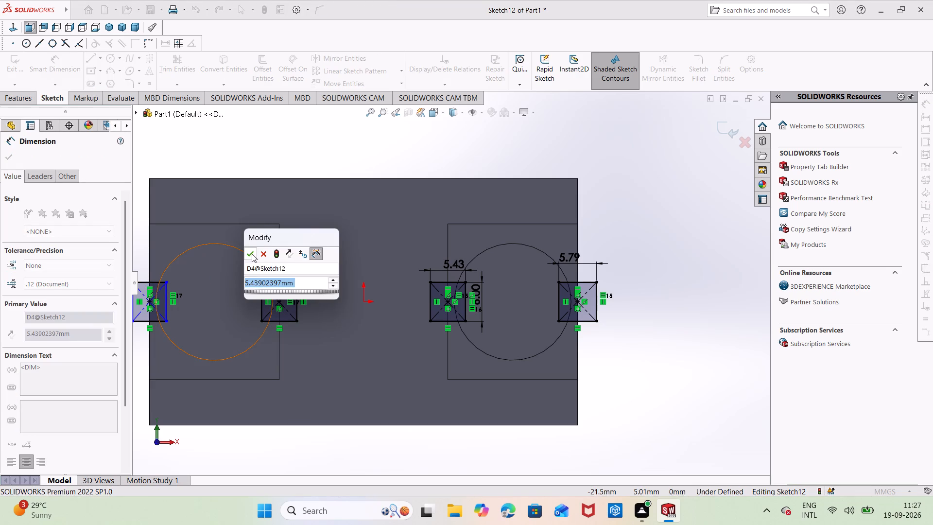
click(252, 254)
click(148, 282)
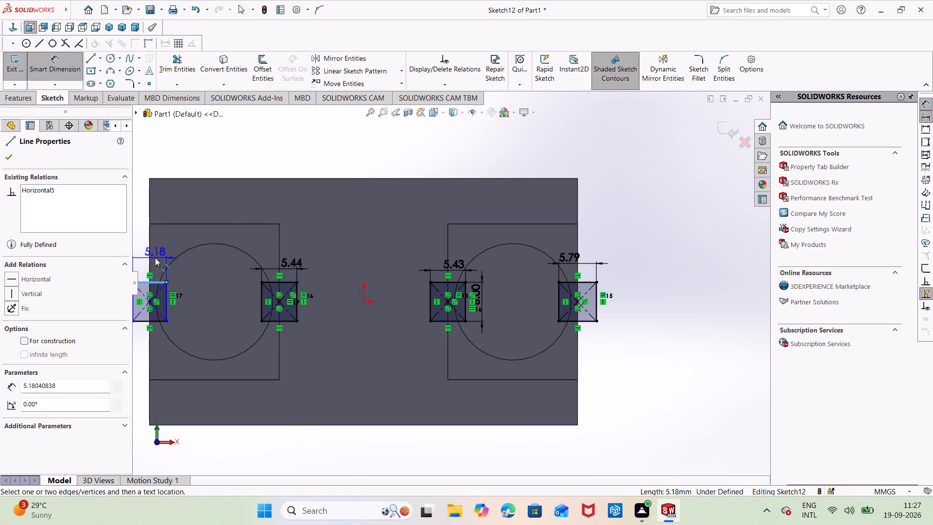
click(155, 258)
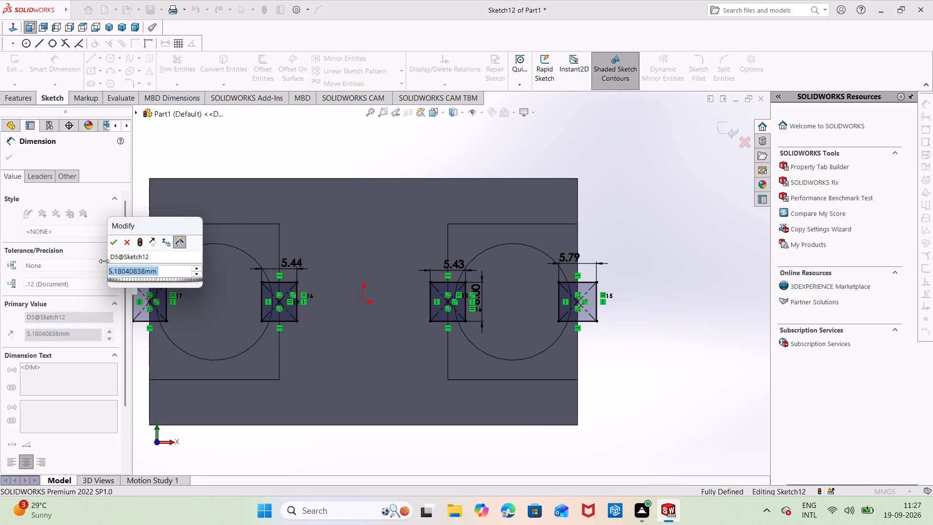
click(116, 243)
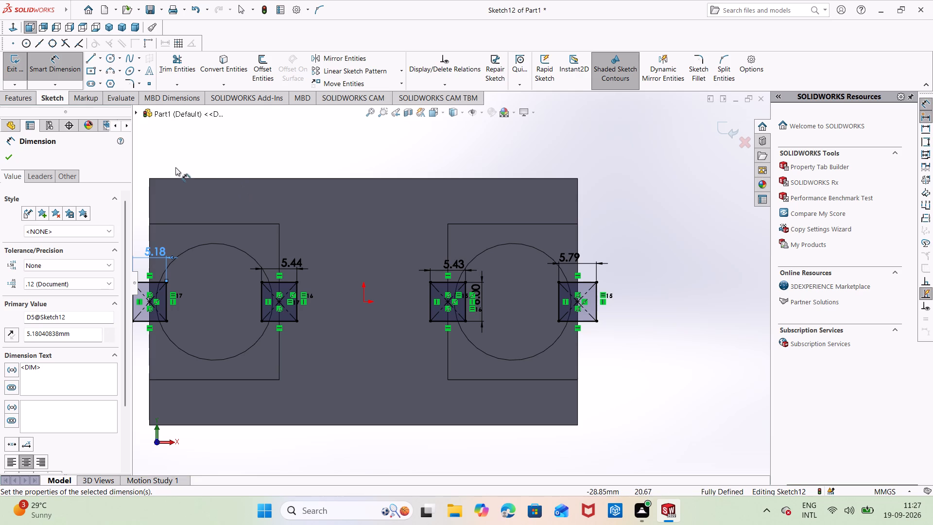
Extrude-cut the four slot rectangles to a blind depth of 6 mm, directed inward through the two front bosses.
click(20, 100)
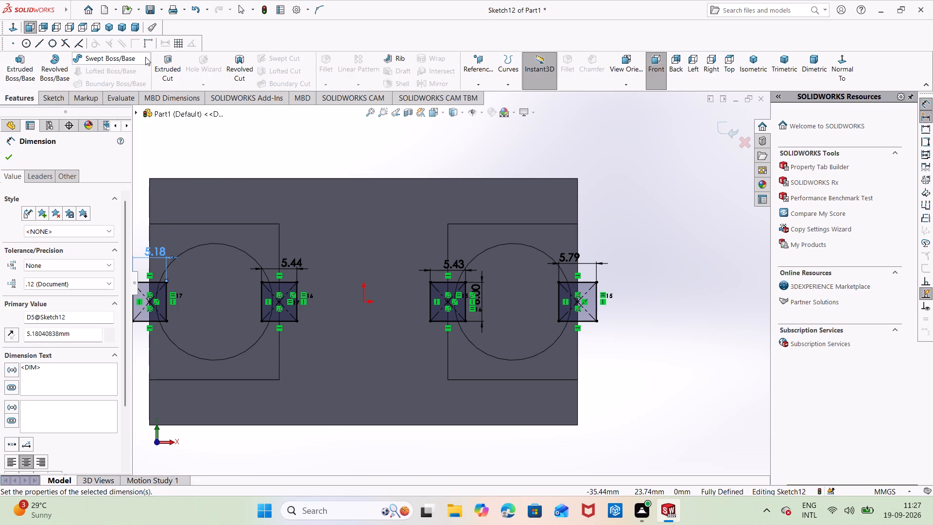
click(157, 57)
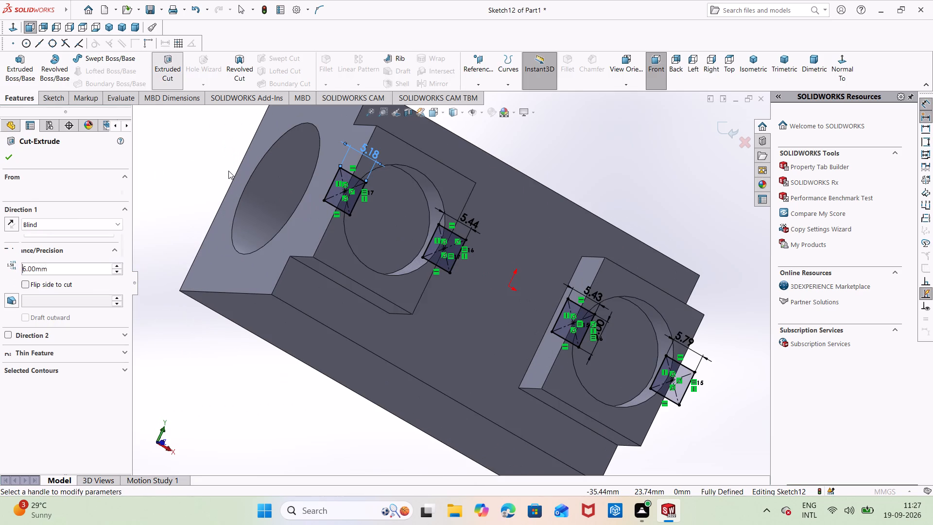
middle_drag(421, 276, 413, 271)
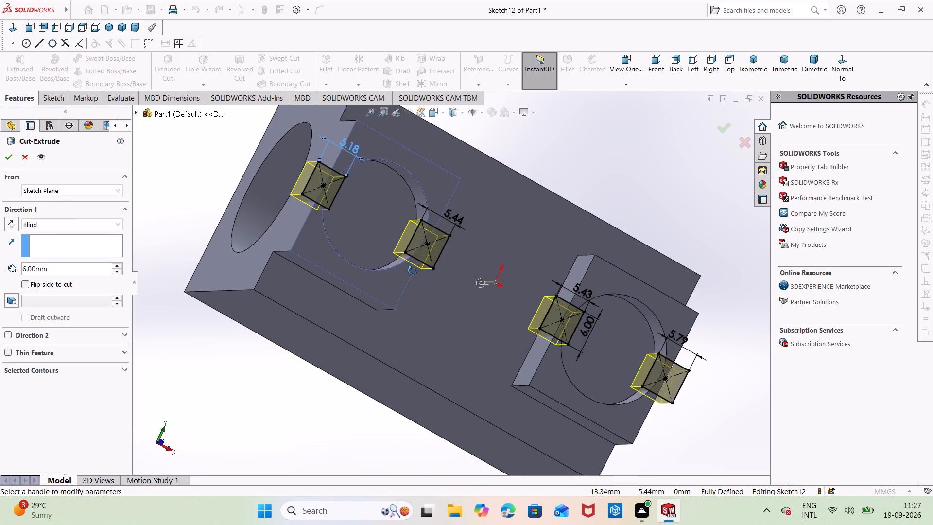
middle_drag(413, 271, 393, 257)
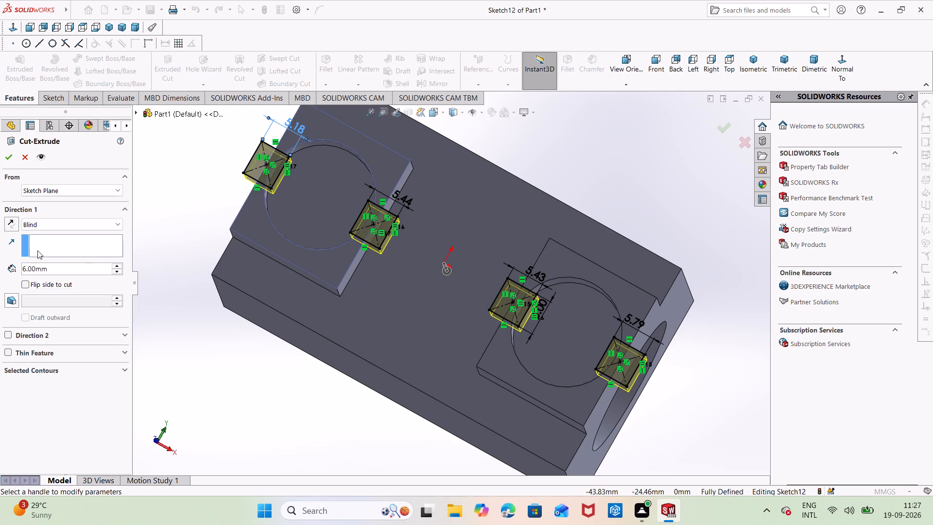
click(11, 224)
middle_drag(217, 262, 257, 299)
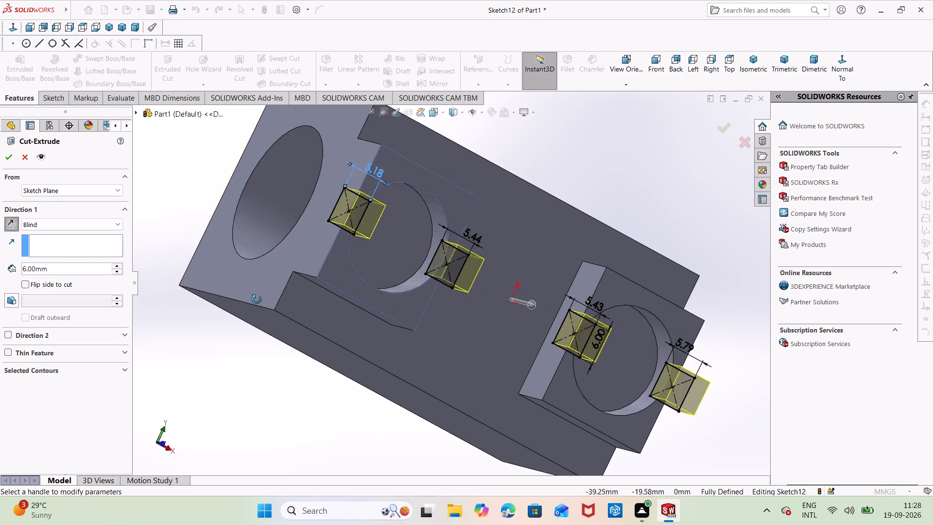
middle_drag(257, 299, 283, 314)
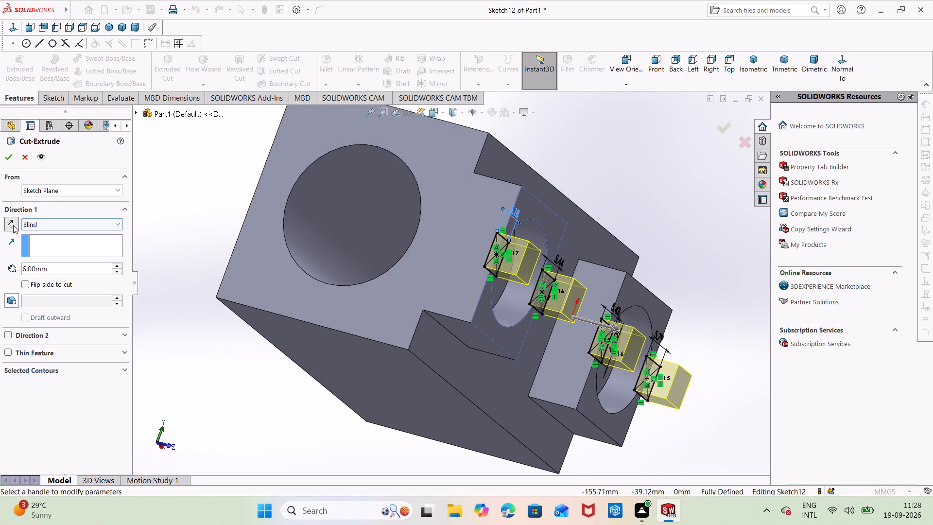
click(13, 225)
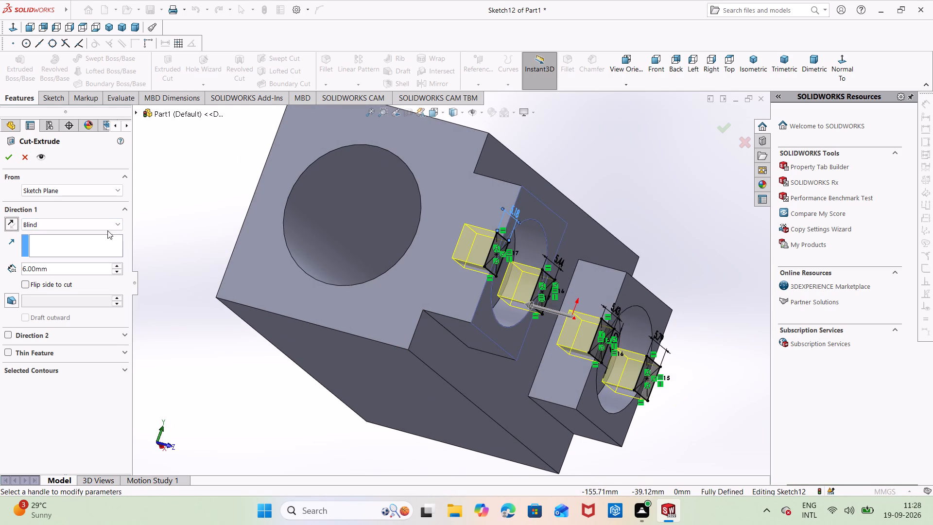
middle_drag(438, 271, 367, 289)
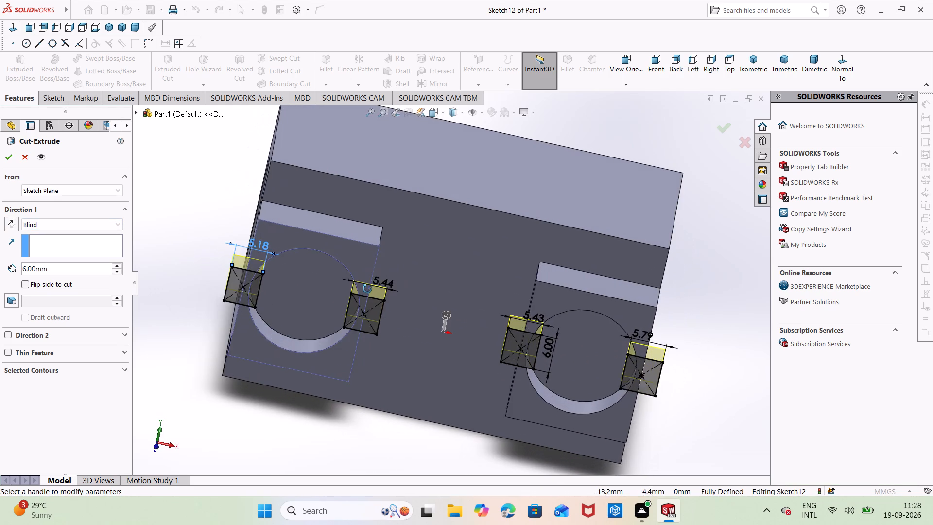
middle_drag(367, 289, 358, 273)
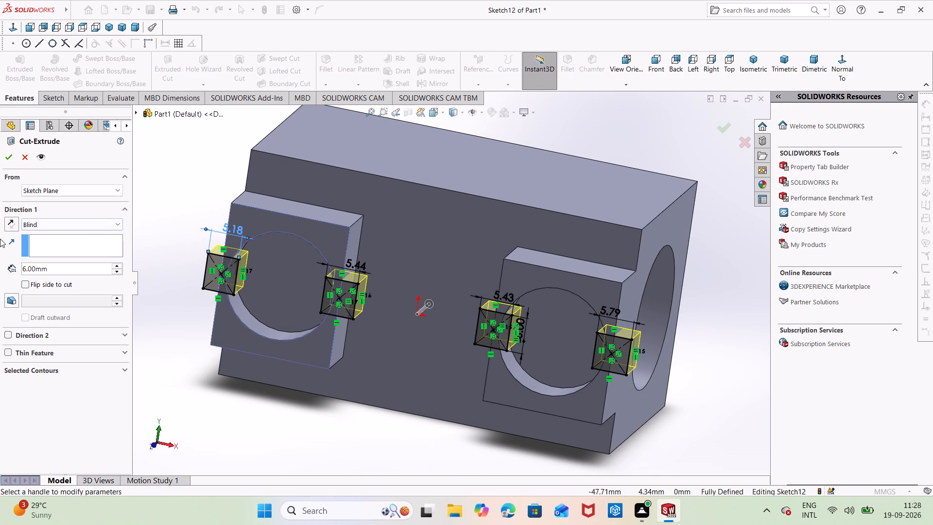
click(5, 156)
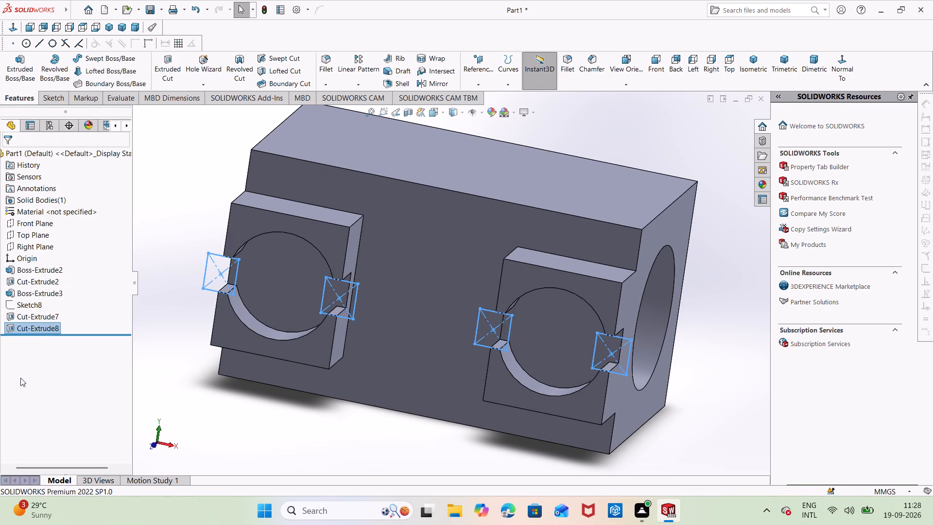
Inspect the slotted bosses, pockets and through hole of the block from several angles.
click(413, 296)
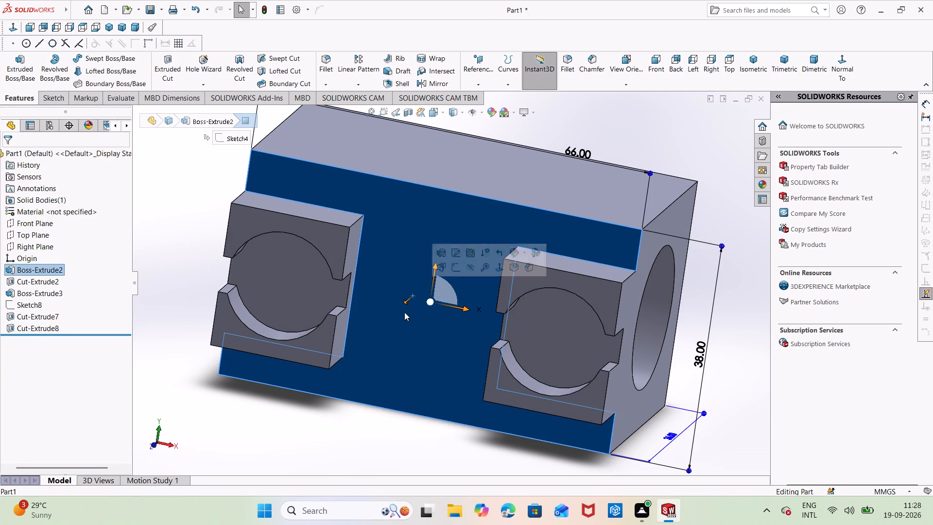
key(Escape)
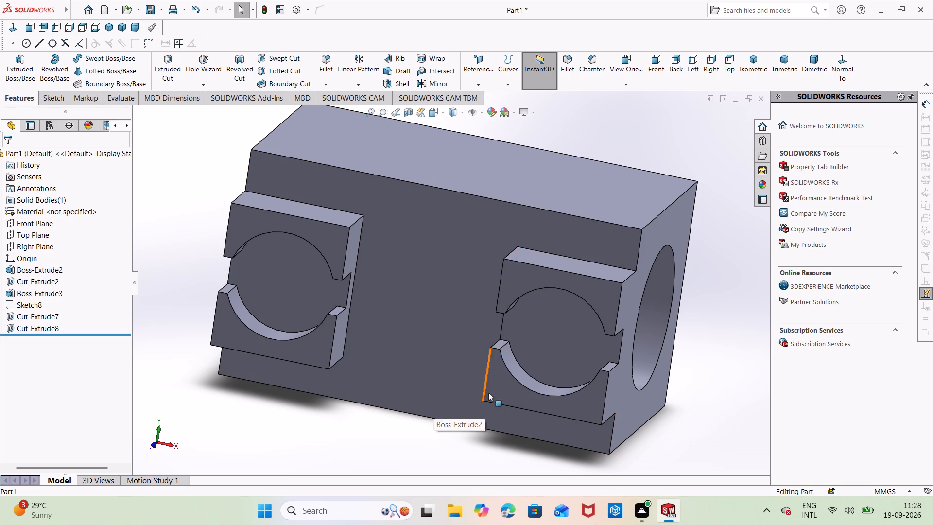
middle_drag(385, 321, 443, 375)
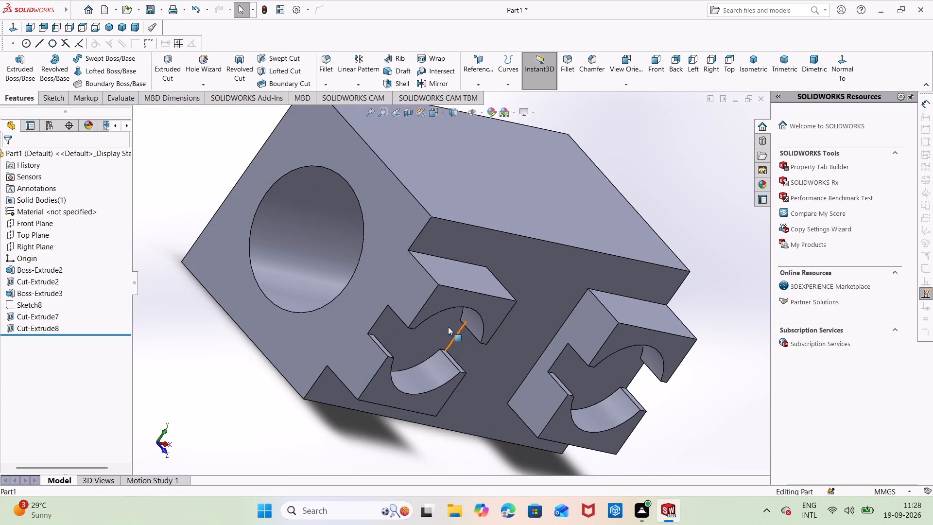
middle_drag(459, 282, 369, 292)
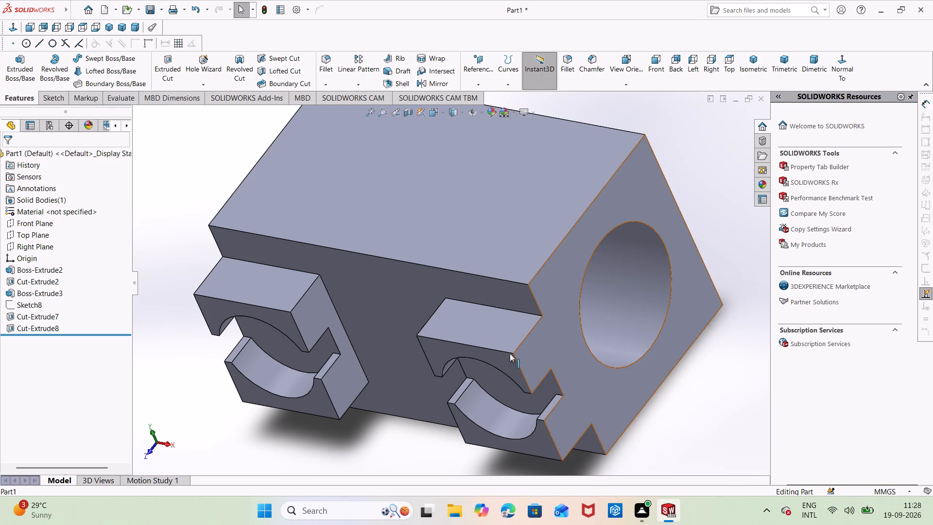
middle_drag(452, 364, 522, 323)
middle_drag(587, 392, 563, 352)
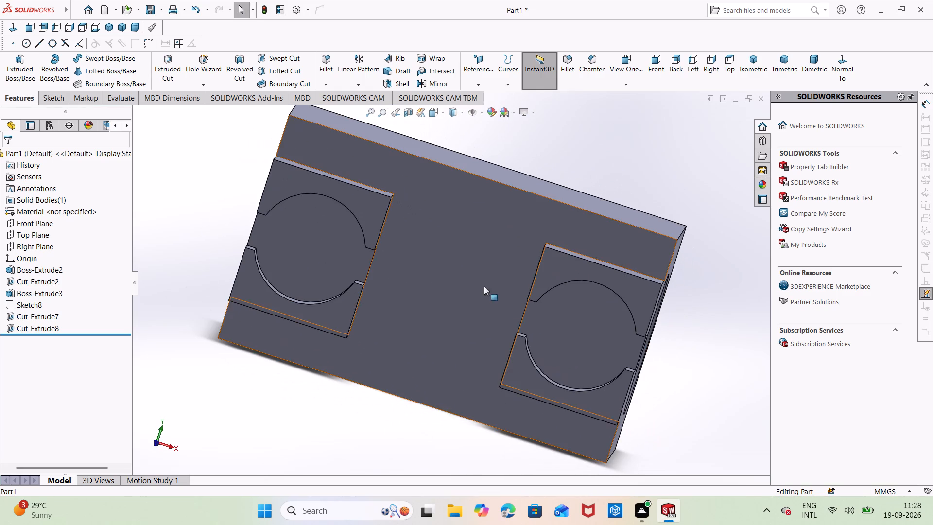
middle_drag(617, 403, 591, 360)
middle_drag(525, 392, 538, 447)
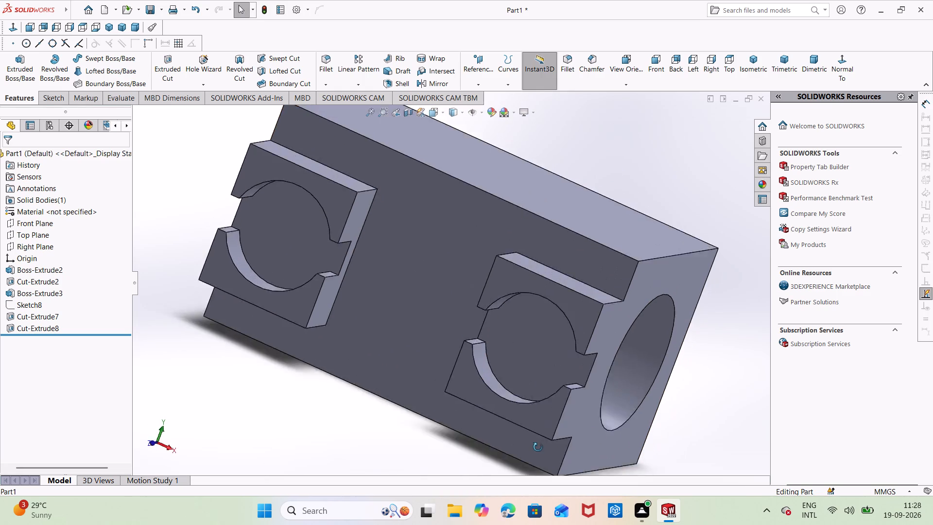
middle_drag(538, 447, 573, 448)
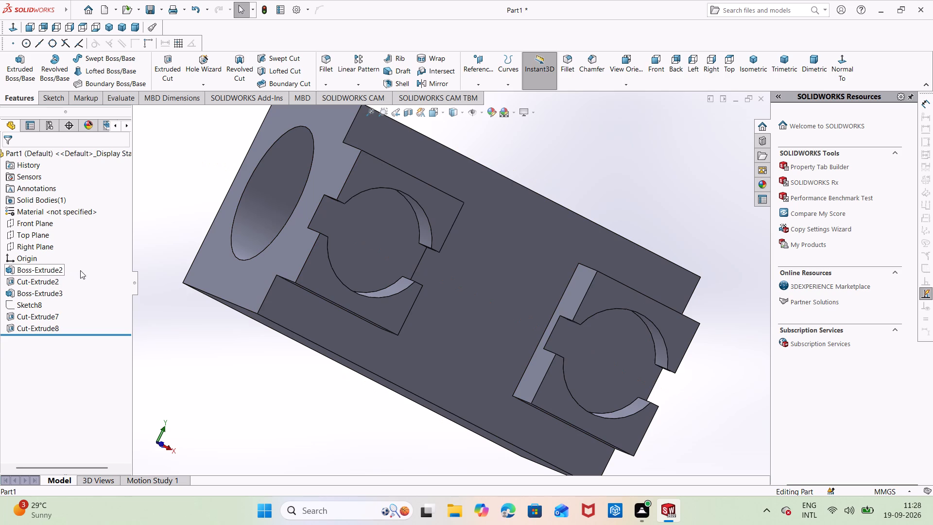
Delete all the model's features from Boss-Extrude2 through Cut-Extrude8, including Sketch8.
drag(90, 264, 107, 335)
right_click(109, 327)
click(121, 352)
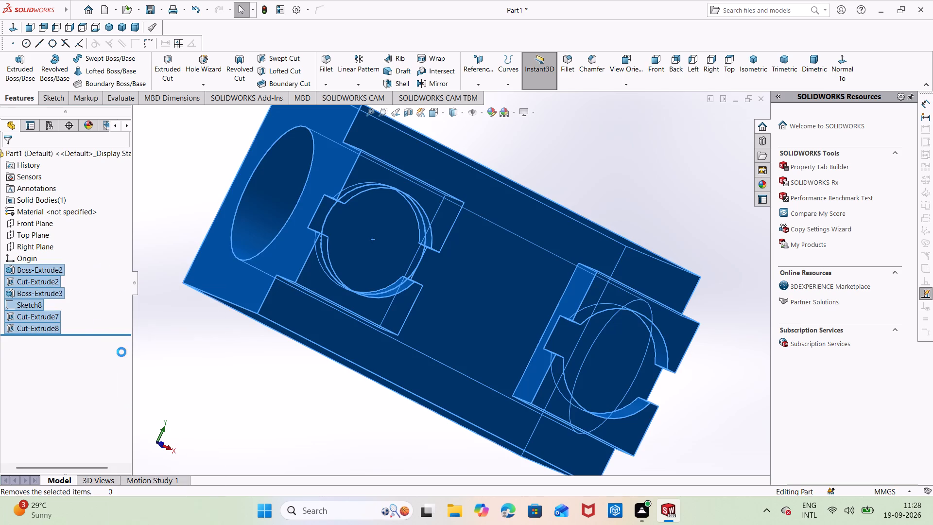
click(535, 193)
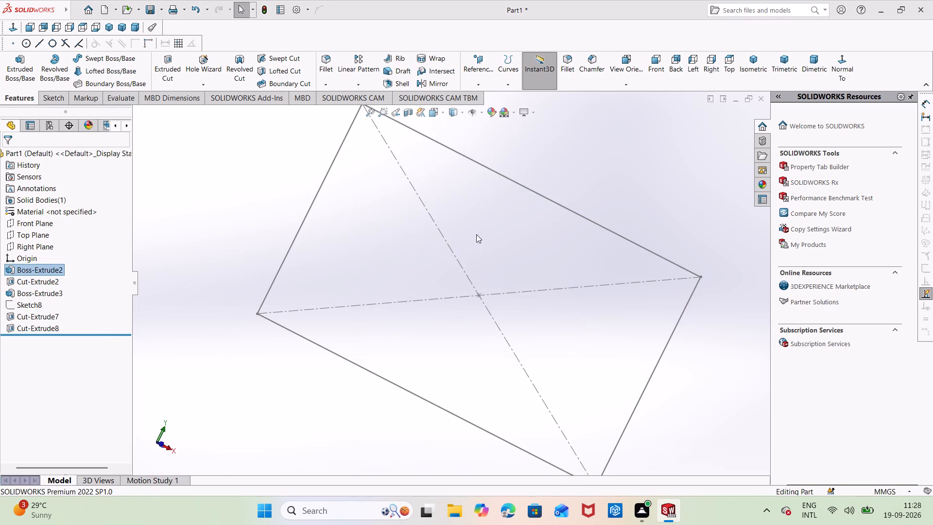
Start a new sketch on the Front Plane.
right_click(26, 207)
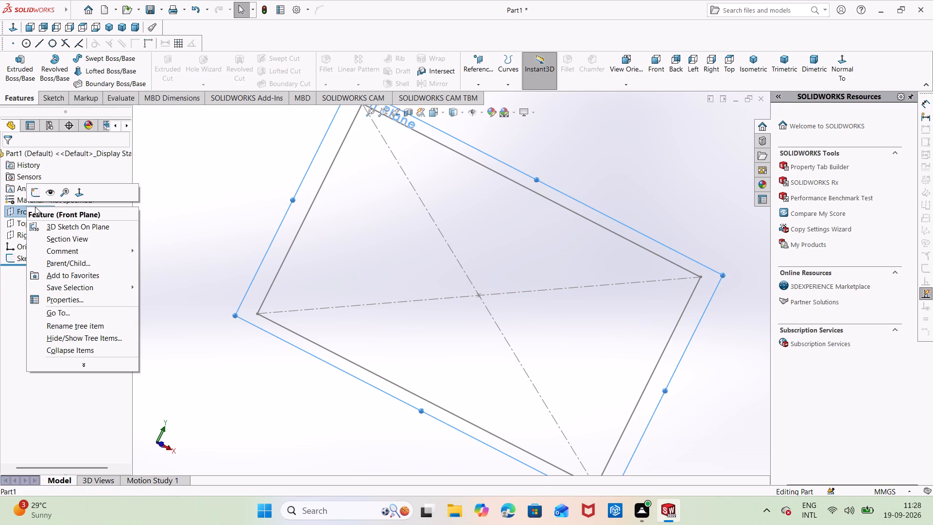
click(36, 194)
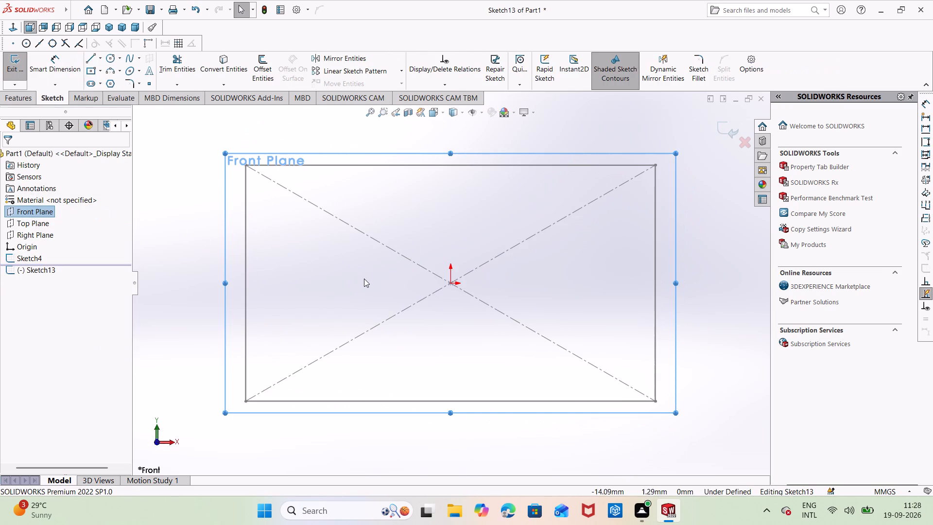
click(365, 282)
Hide the leftover base rectangle sketch, Sketch4, while keeping the new sketch open.
right_click(277, 402)
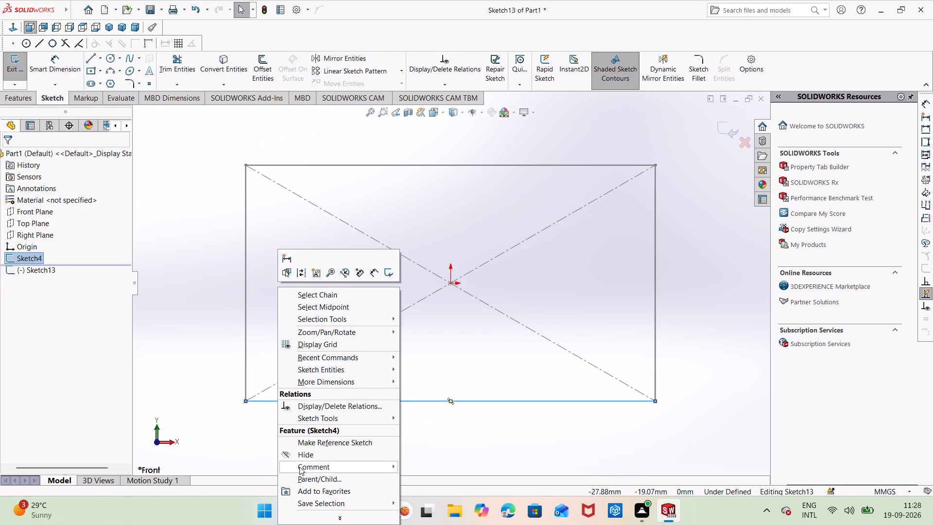
key(Escape)
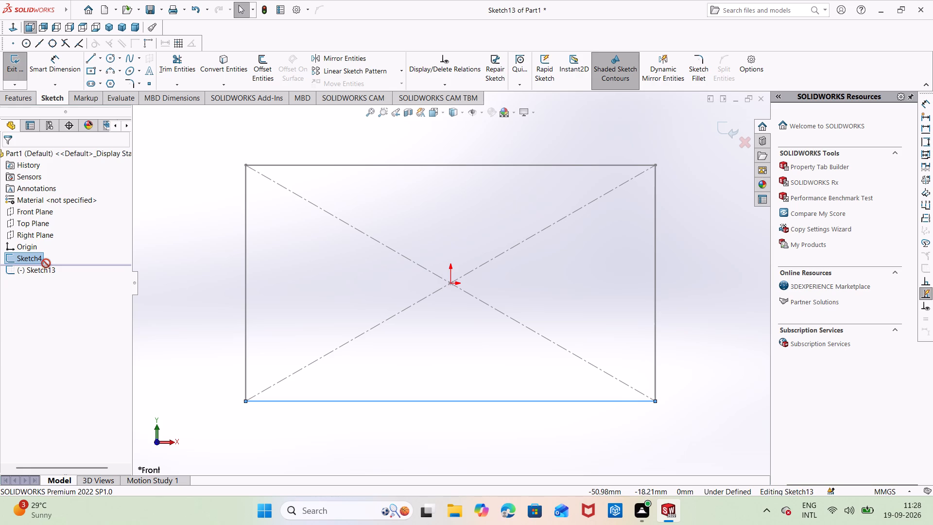
right_click(46, 260)
key(Escape)
key(Escape)
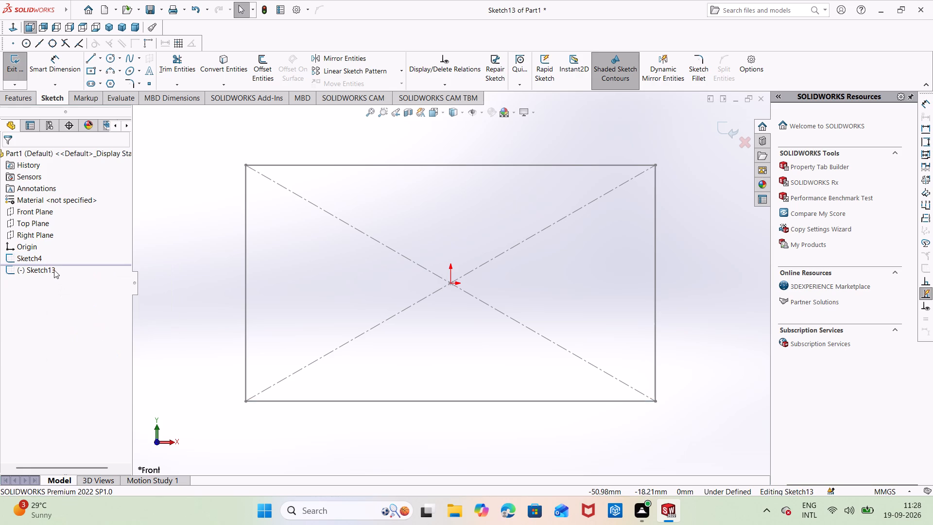
right_click(26, 262)
key(Escape)
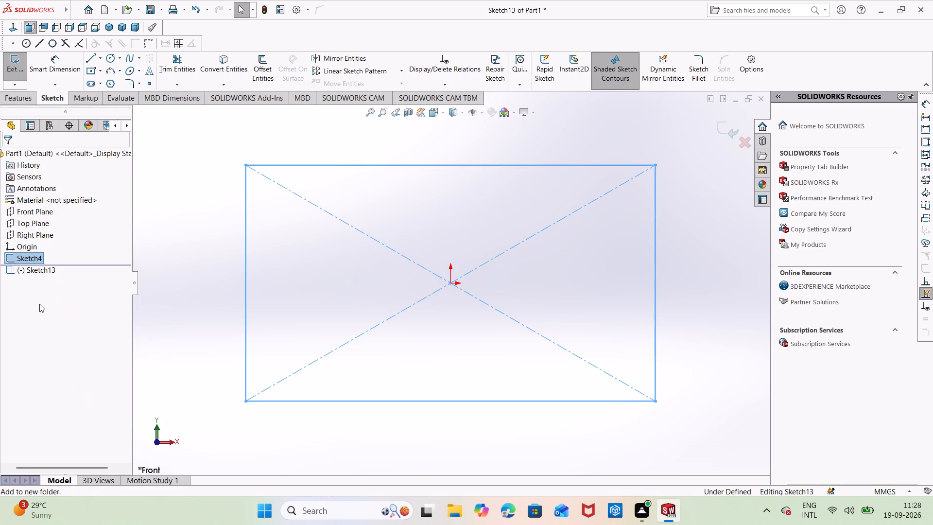
drag(59, 253, 65, 276)
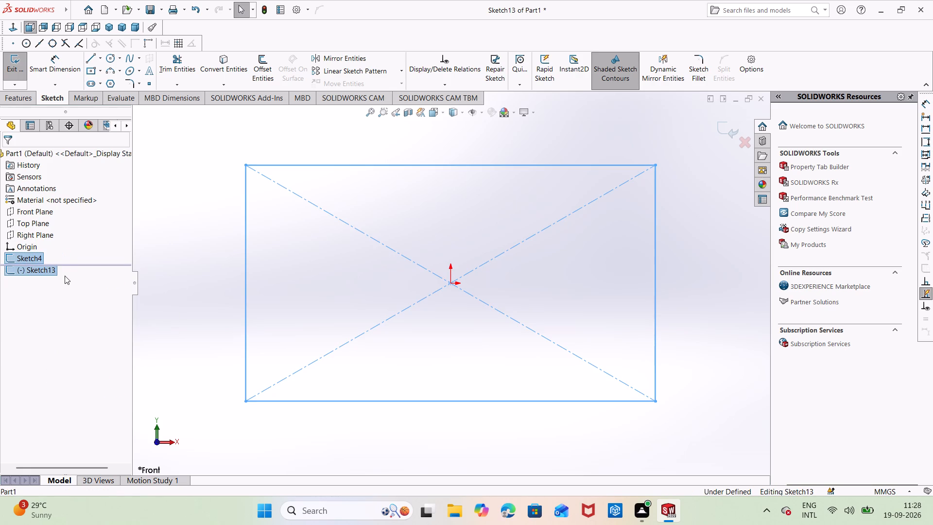
right_click(61, 280)
click(20, 352)
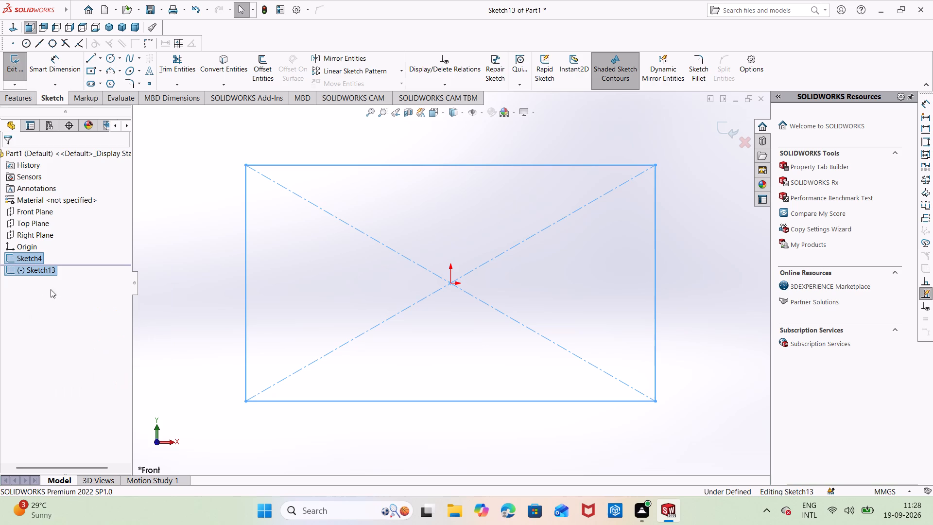
right_click(70, 266)
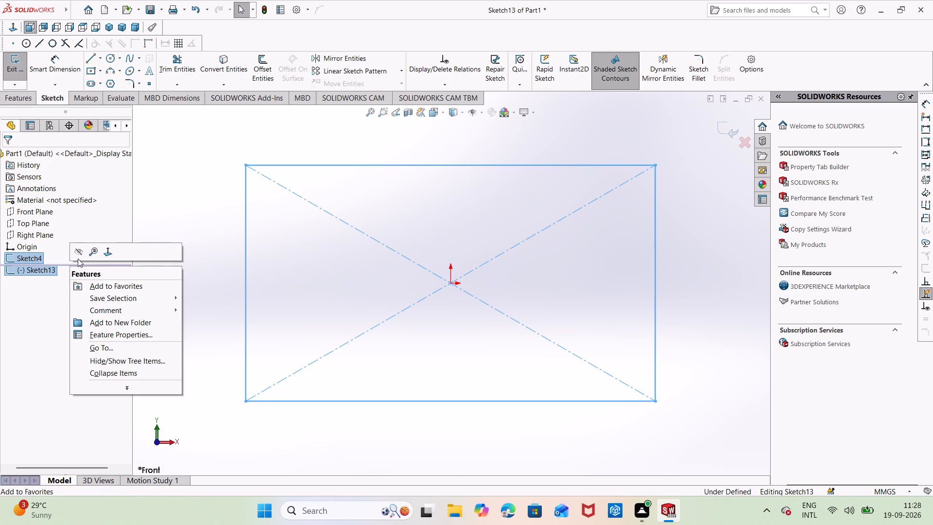
click(75, 251)
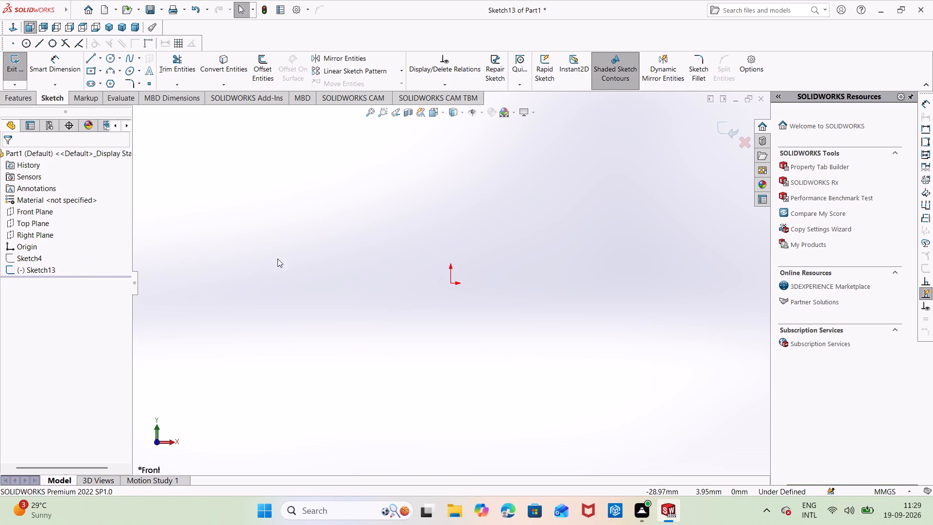
Apply the Plain White scene as the background of the model view.
click(512, 111)
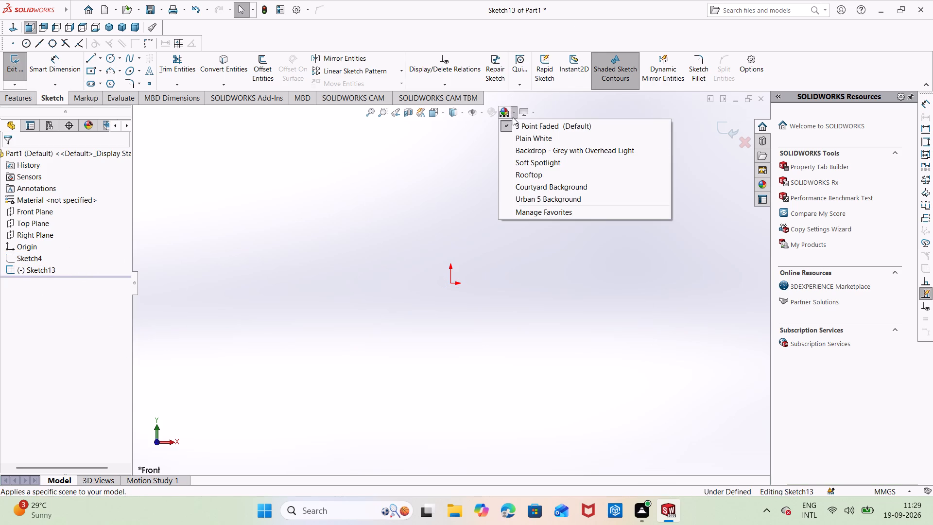
click(527, 135)
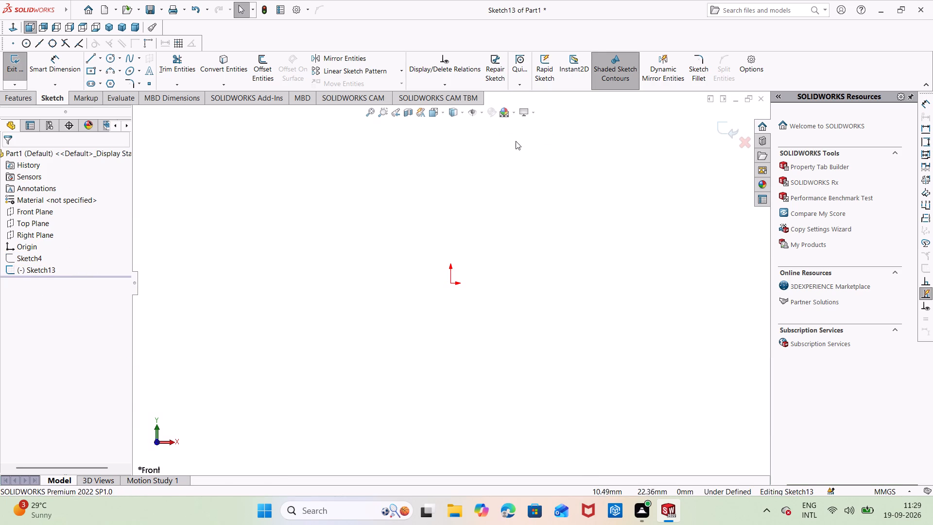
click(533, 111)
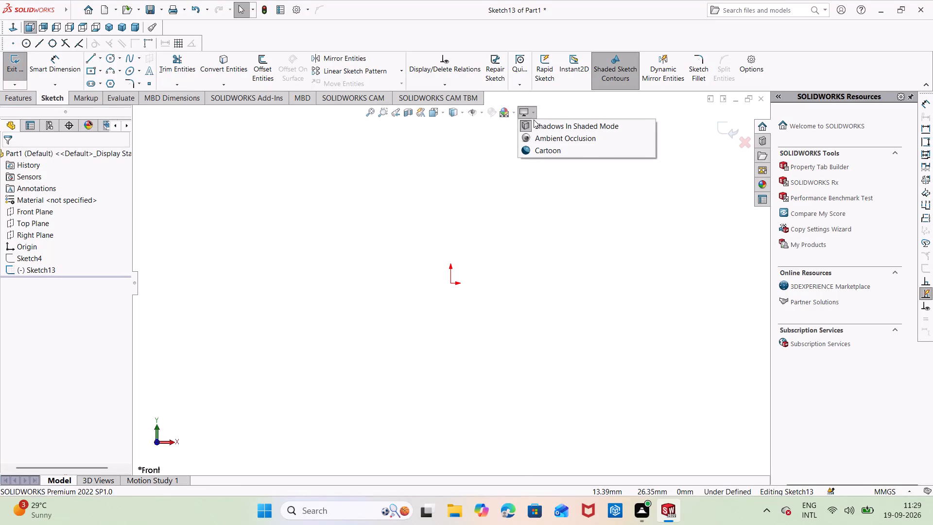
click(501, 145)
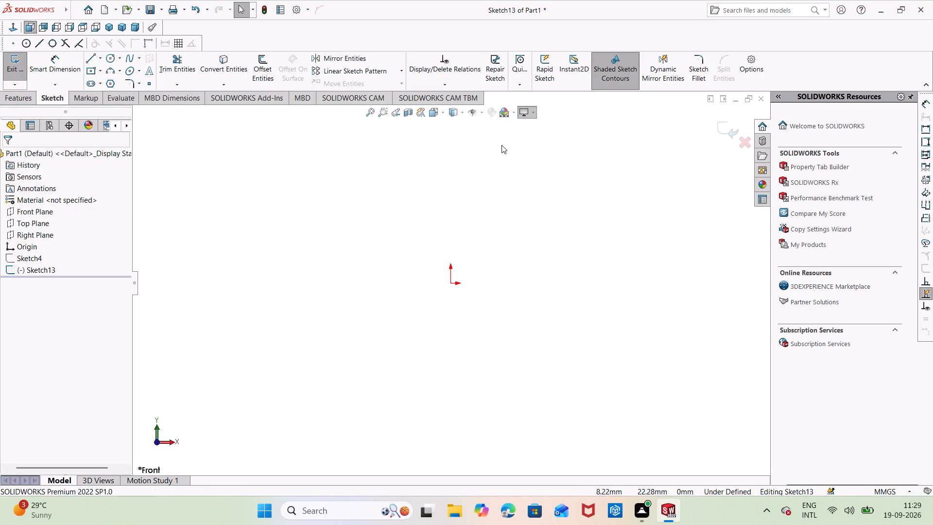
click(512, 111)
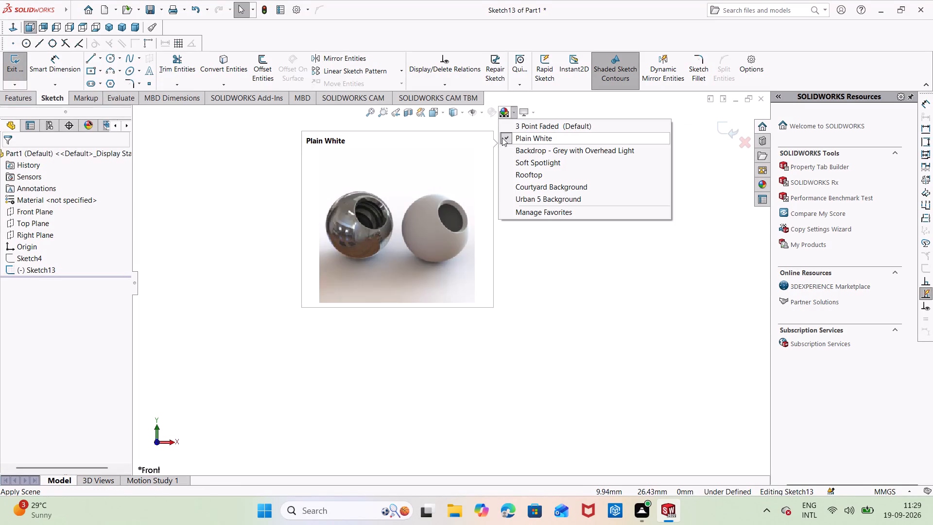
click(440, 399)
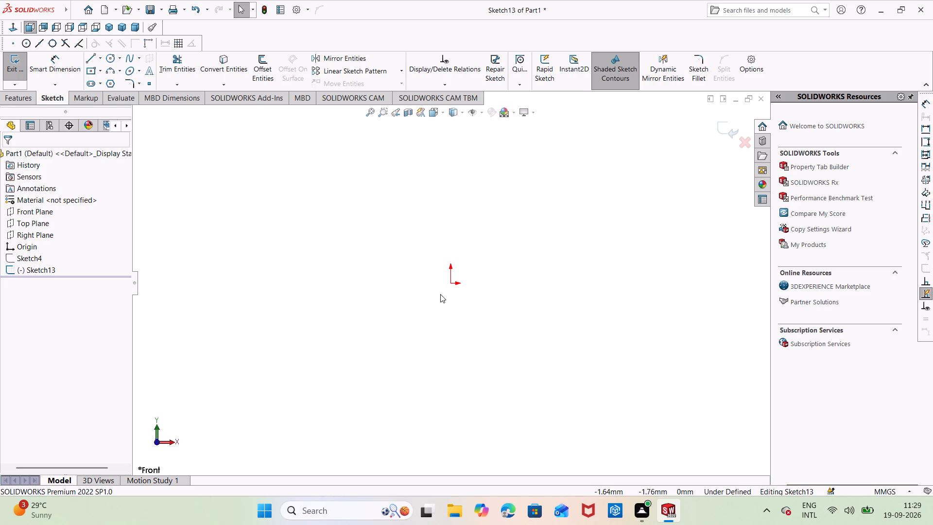
Sketch a closed arch profile from the origin, about 21 mm wide with 18 mm vertical sides, a tangent arc top and a horizontal base.
right_drag(423, 327, 440, 297)
right_drag(445, 329, 380, 321)
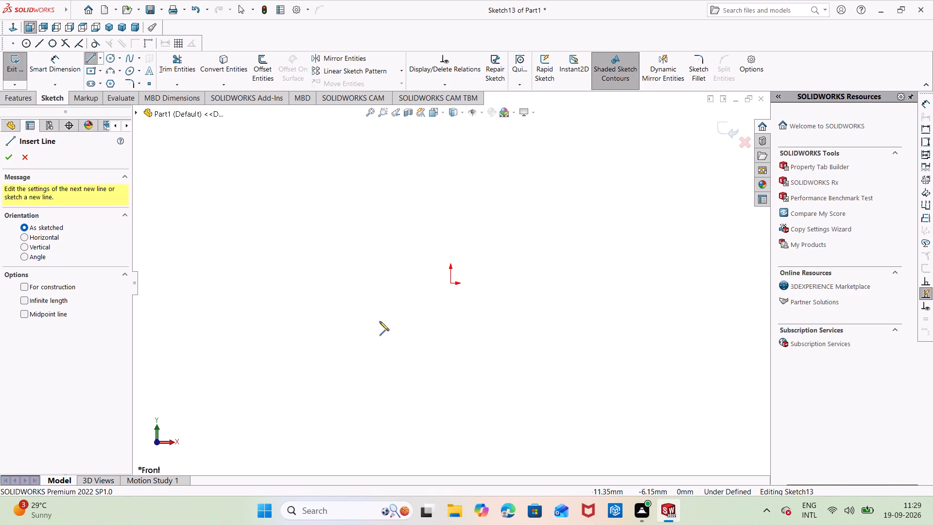
click(452, 285)
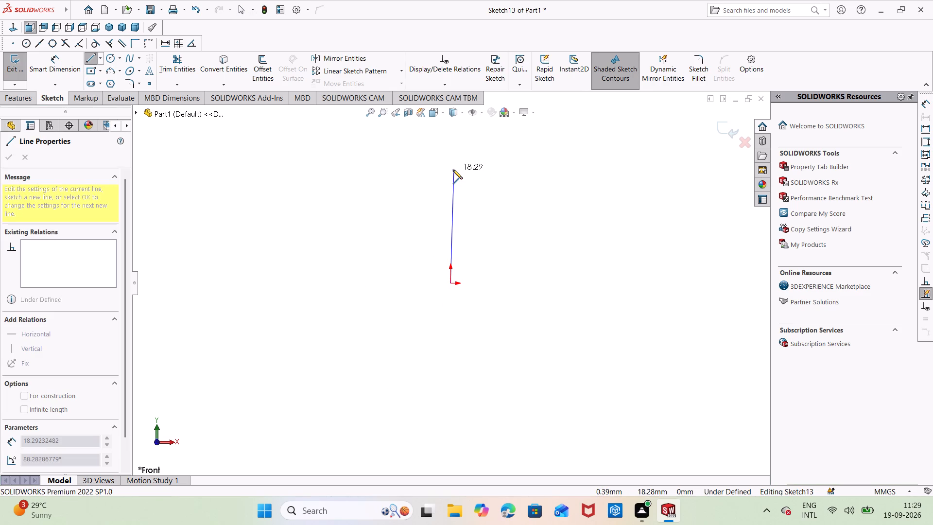
click(453, 170)
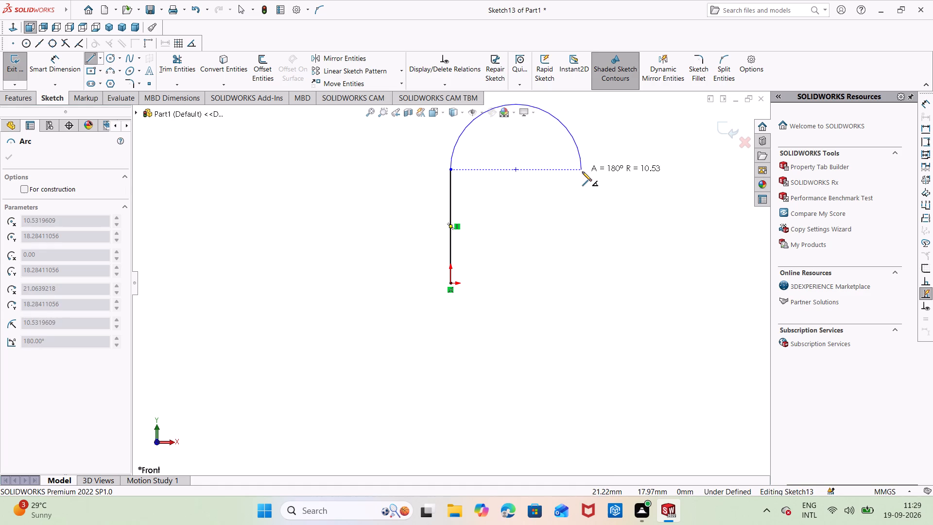
click(583, 168)
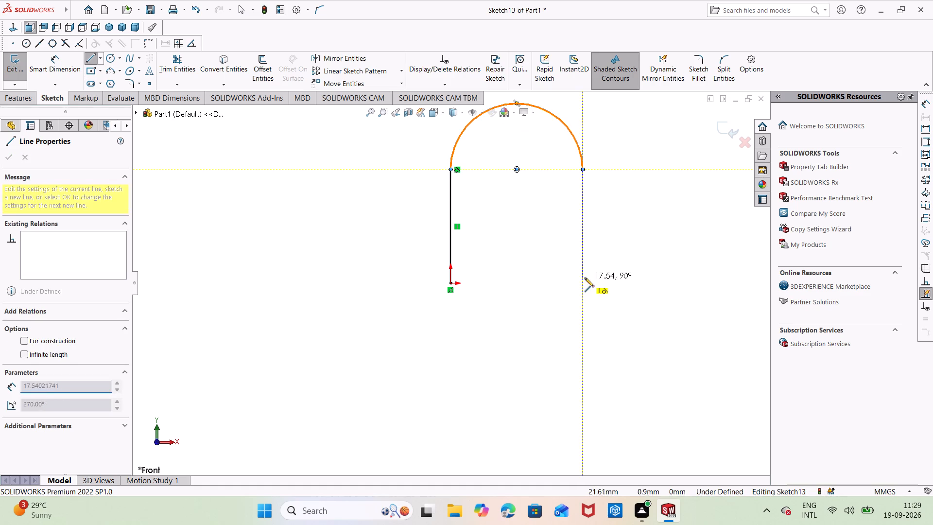
click(582, 284)
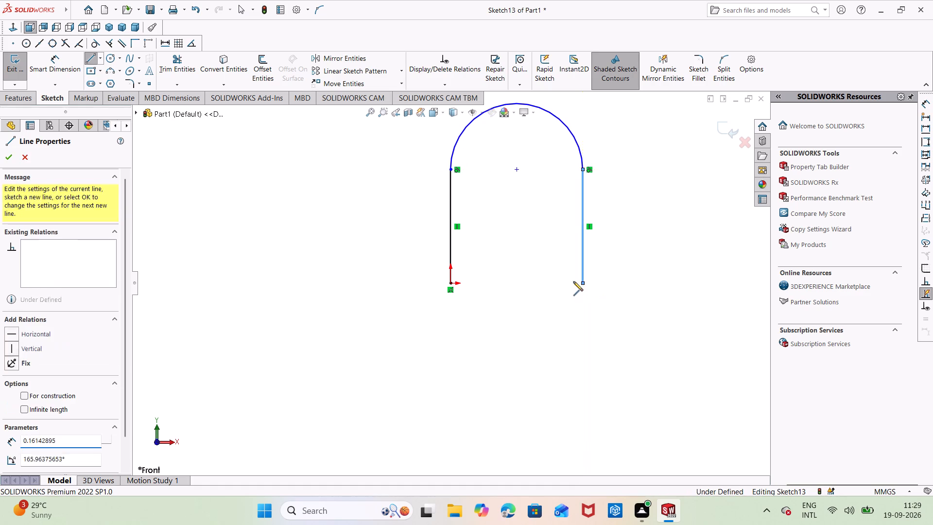
click(449, 285)
key(Escape)
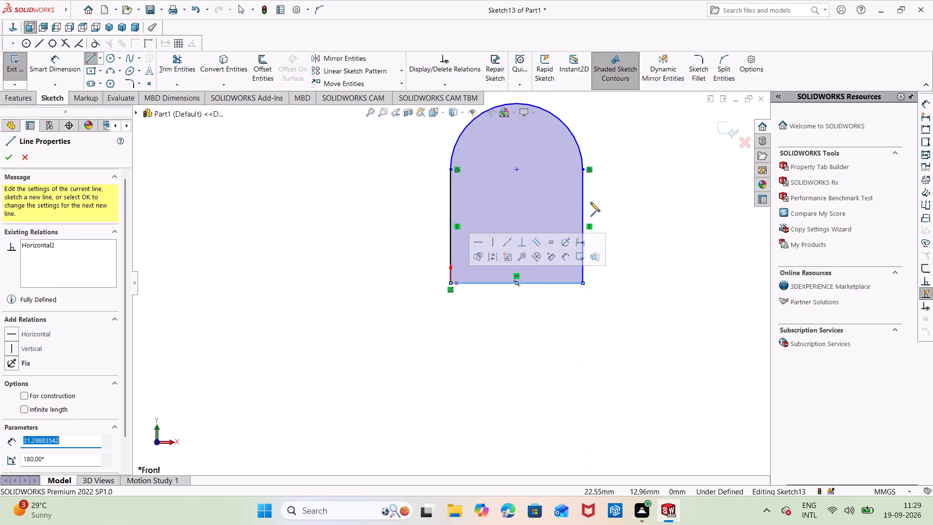
Dimension the arch profile with a 70 mm vertical side at the origin and a 66 mm wide base.
right_drag(383, 304, 322, 277)
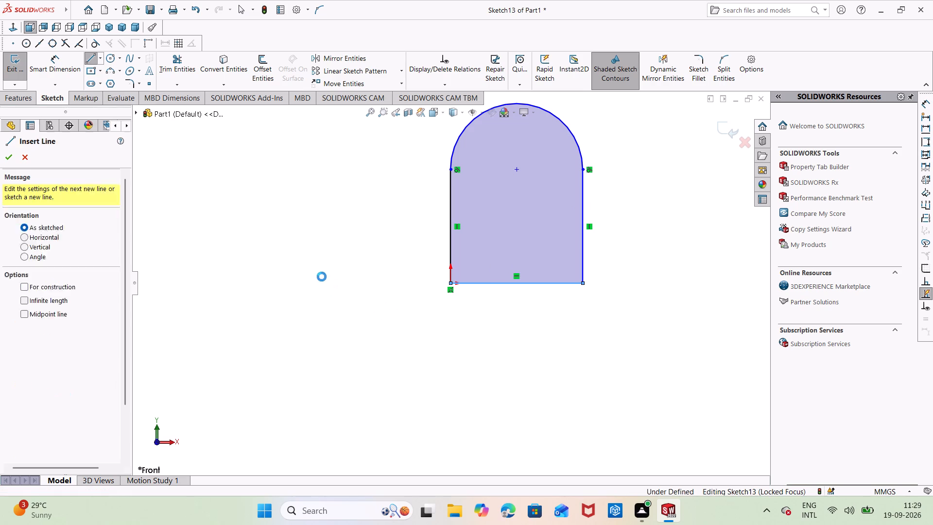
right_drag(322, 277, 321, 274)
right_drag(350, 302, 376, 242)
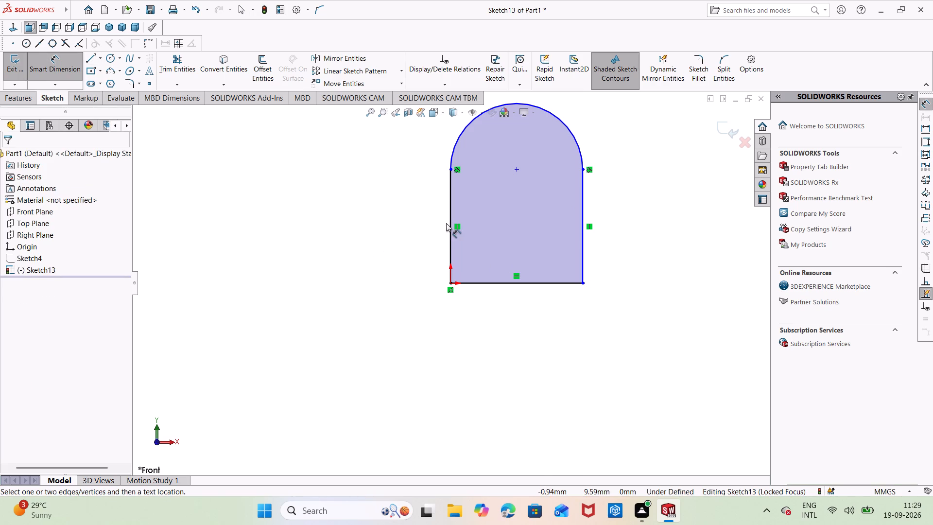
click(449, 222)
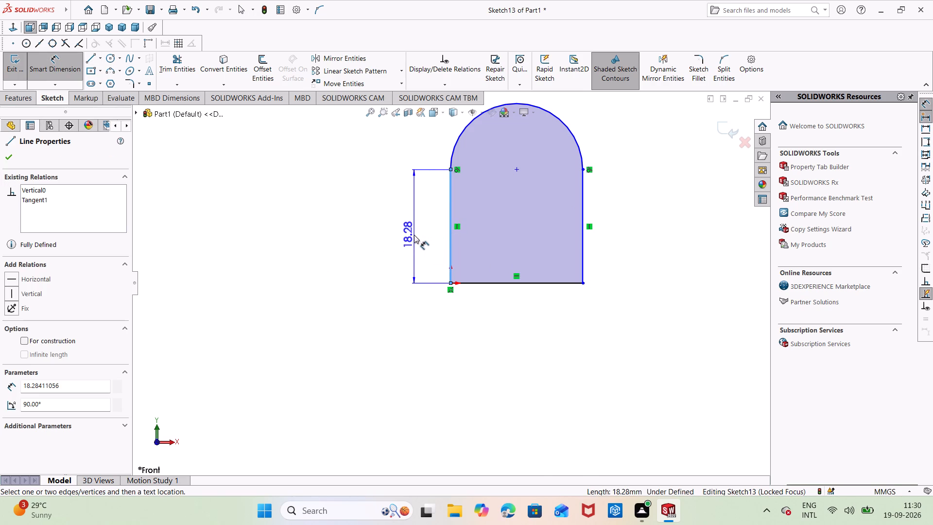
click(414, 235)
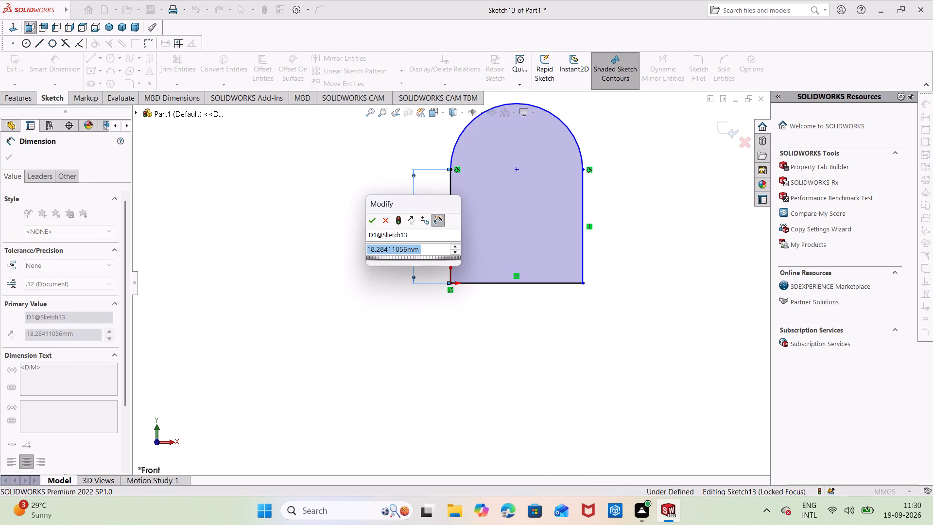
key(BackSpace)
text(70)
key(Return)
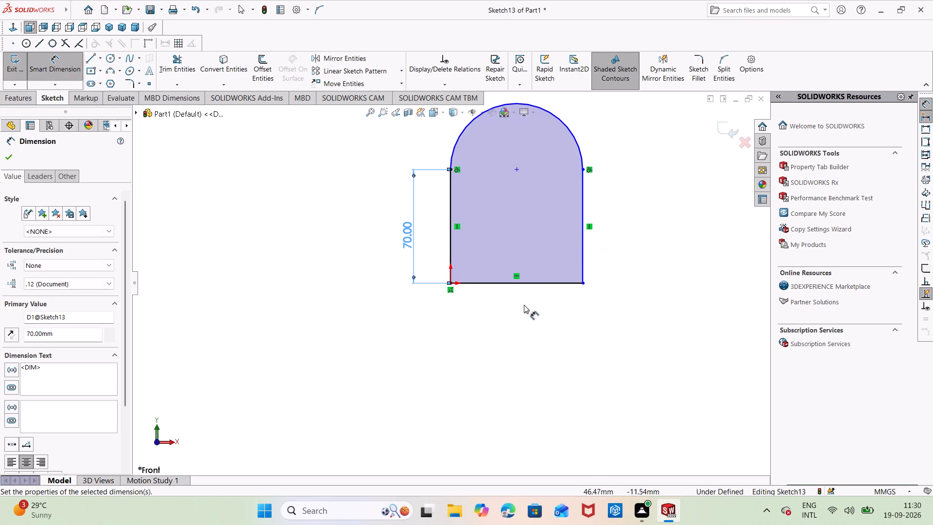
click(532, 281)
click(532, 321)
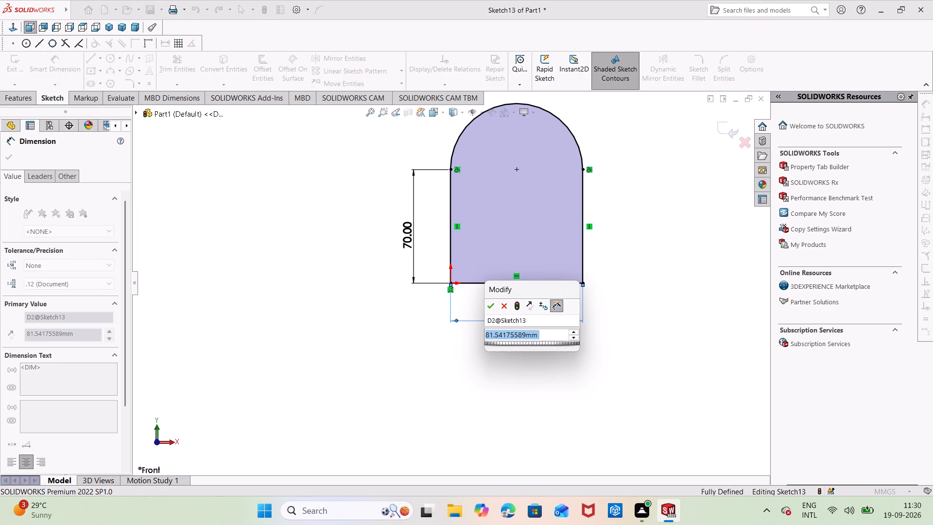
text(66)
key(Return)
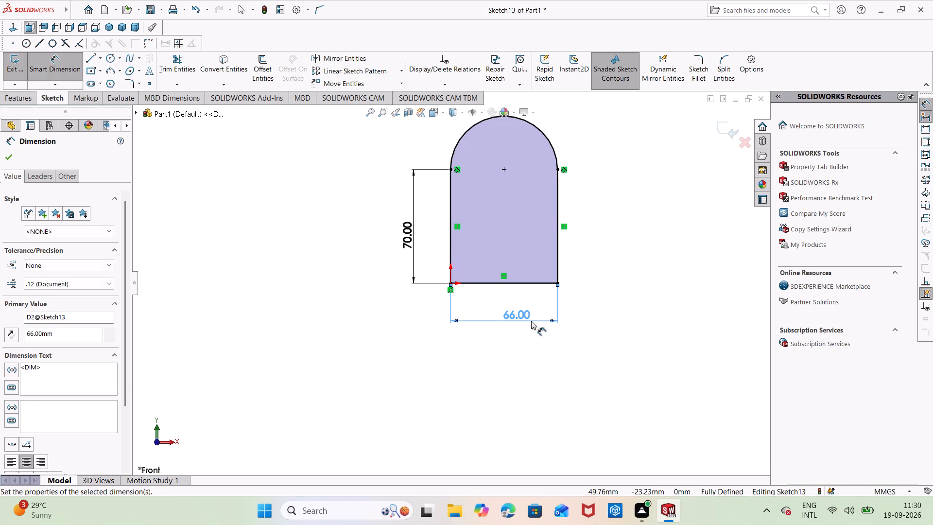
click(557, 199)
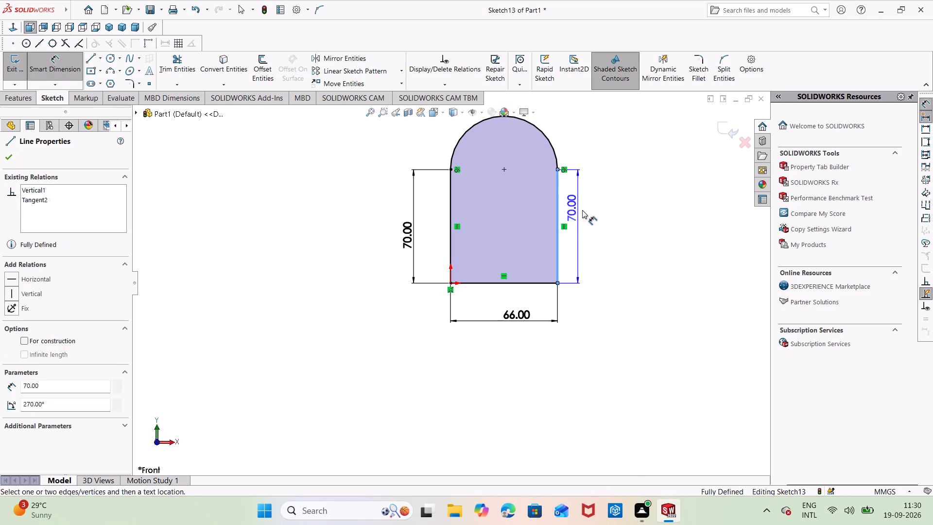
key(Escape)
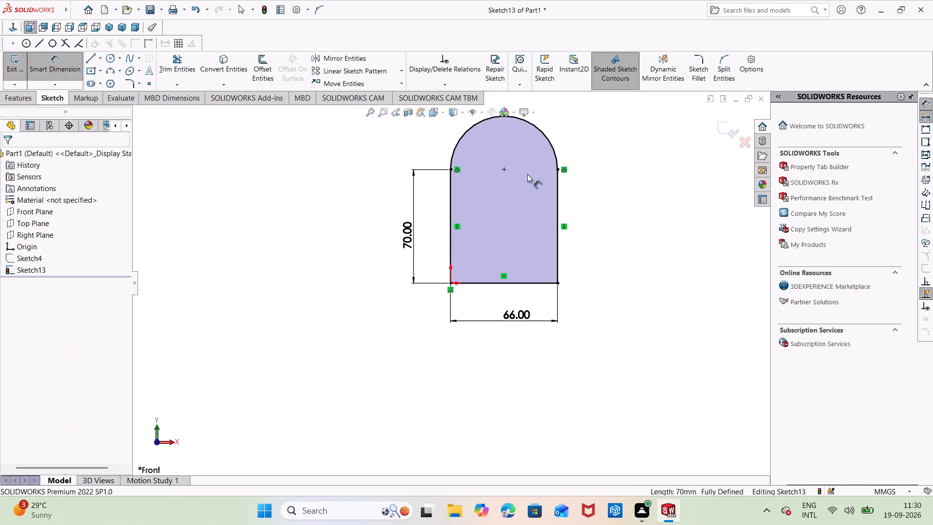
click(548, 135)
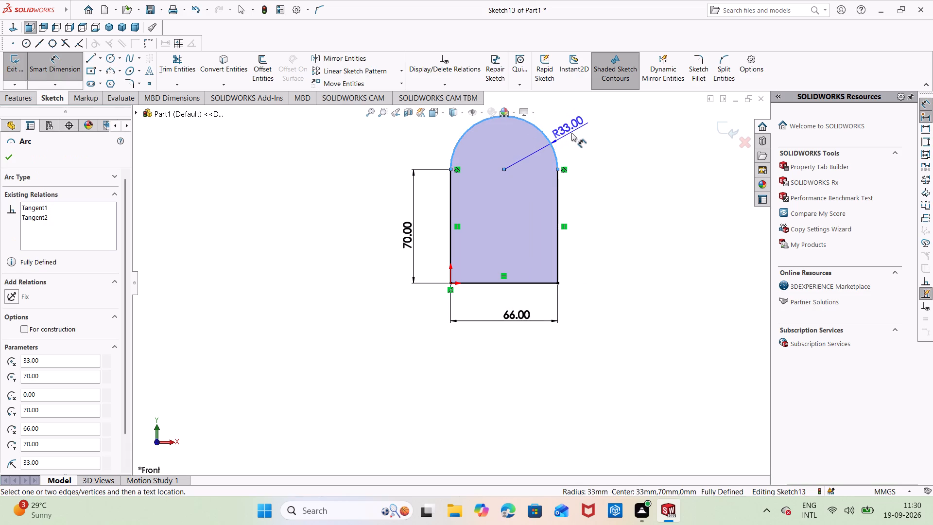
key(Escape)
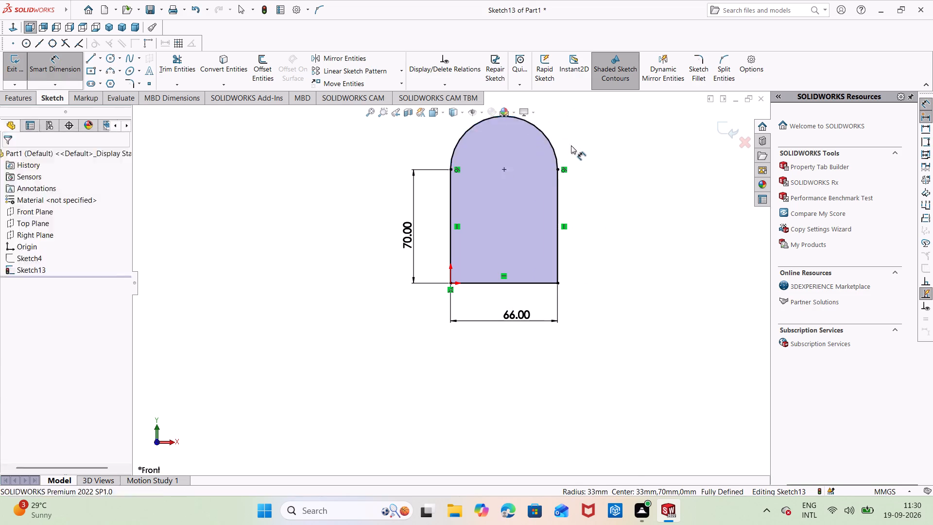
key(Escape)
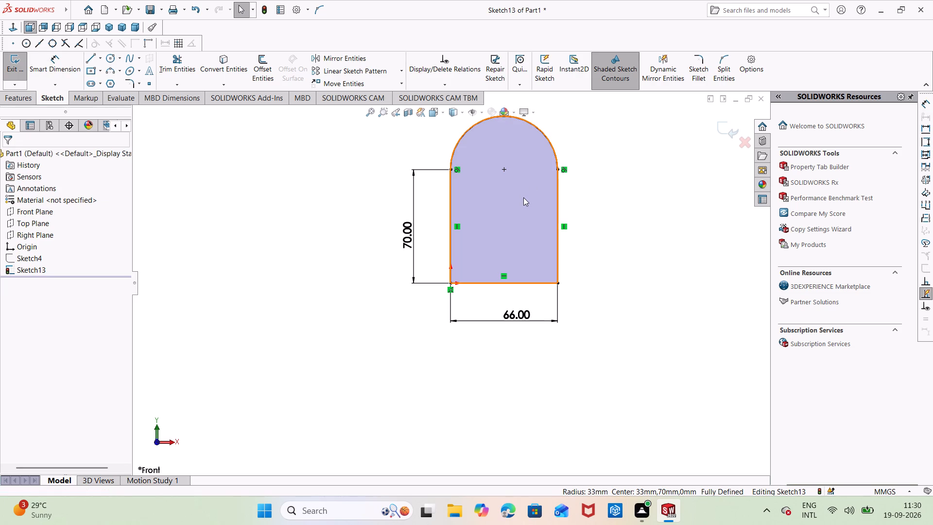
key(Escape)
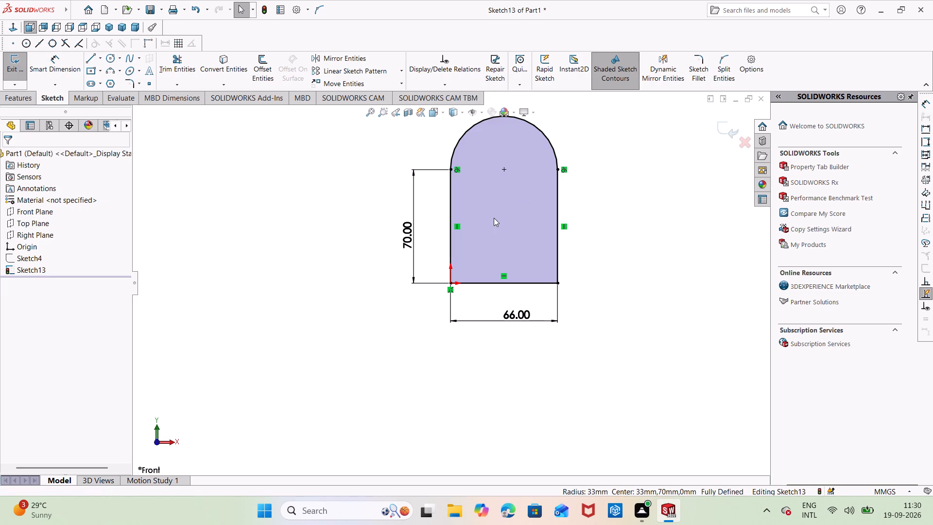
Delete the horizontal base line of the arch profile.
click(484, 285)
right_click(484, 285)
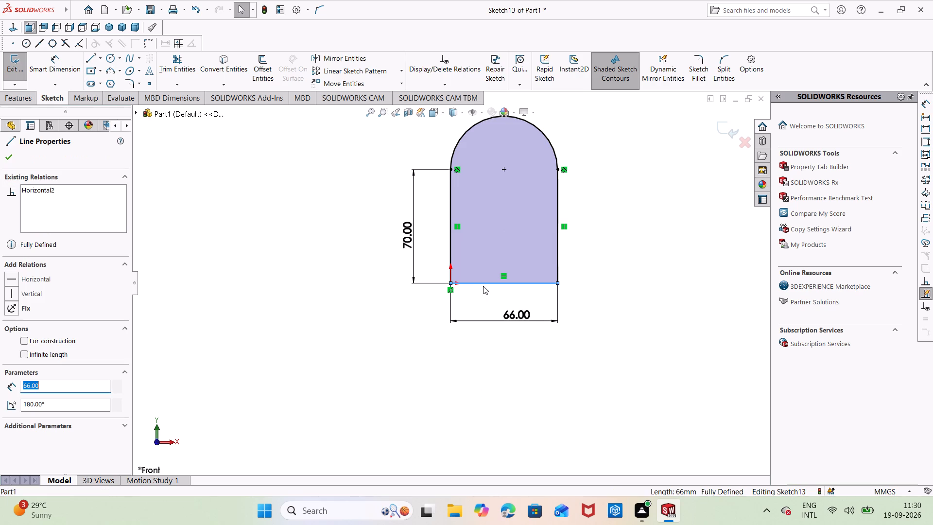
click(502, 433)
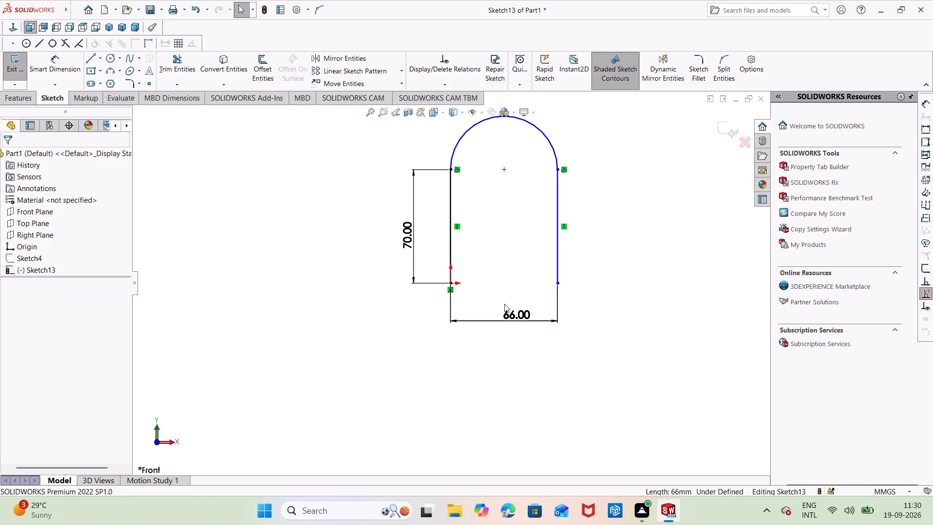
Sketch an inner arch with 70 mm sides and a tangent arc, joined to the outer legs by bottom lines about 16.5 and 12 mm long.
key(l)
key(Return)
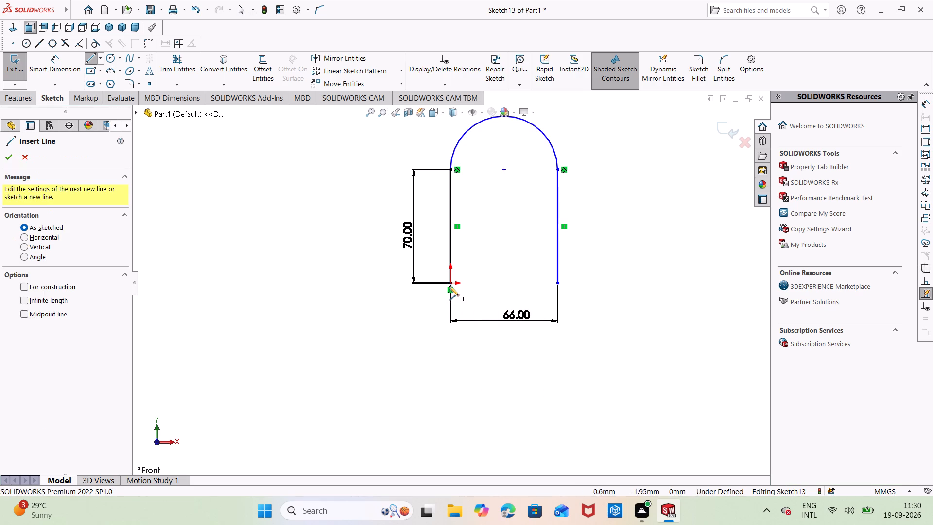
click(450, 283)
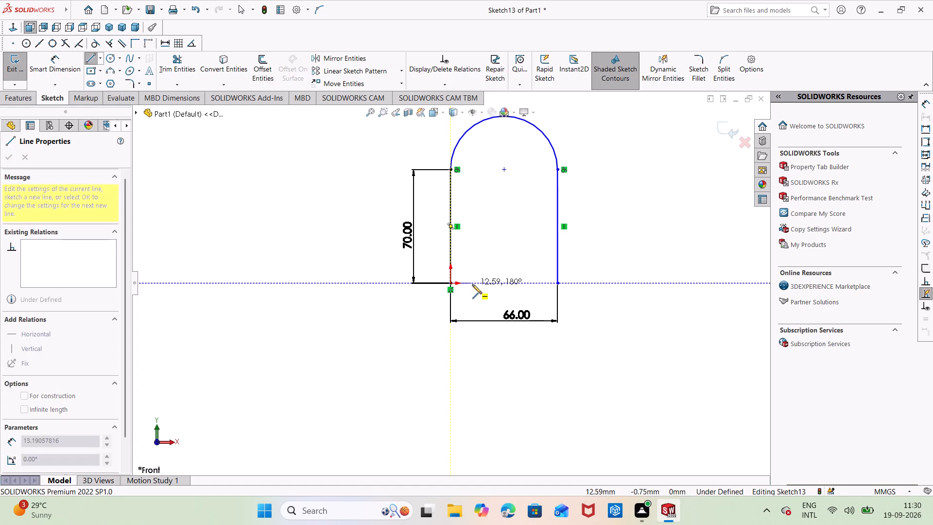
click(477, 282)
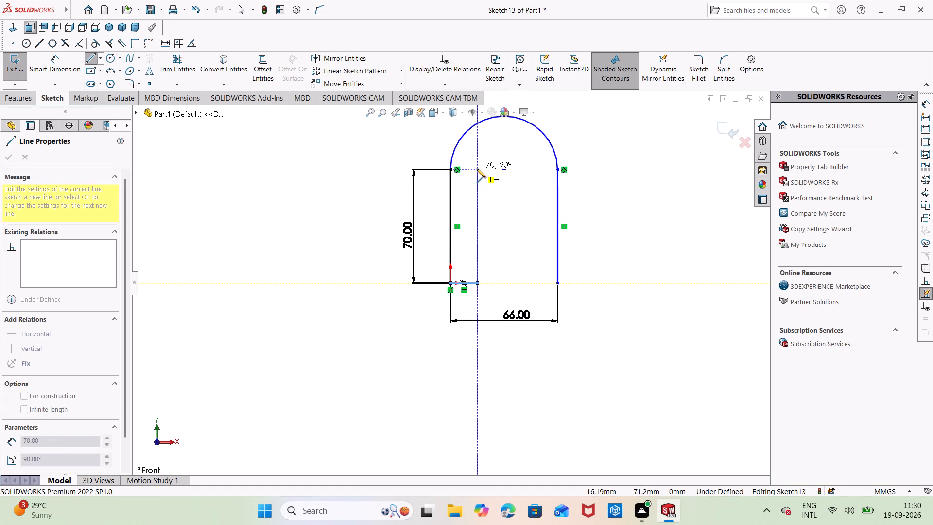
click(477, 169)
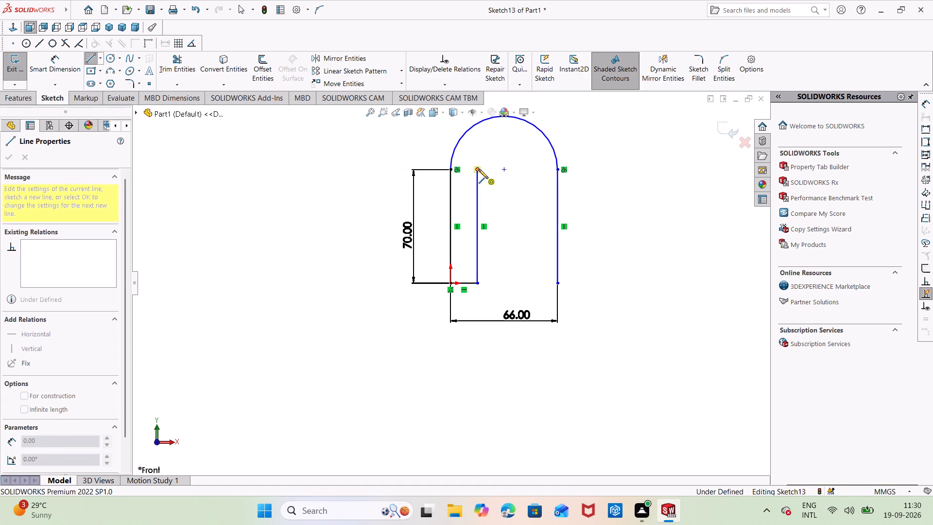
click(538, 169)
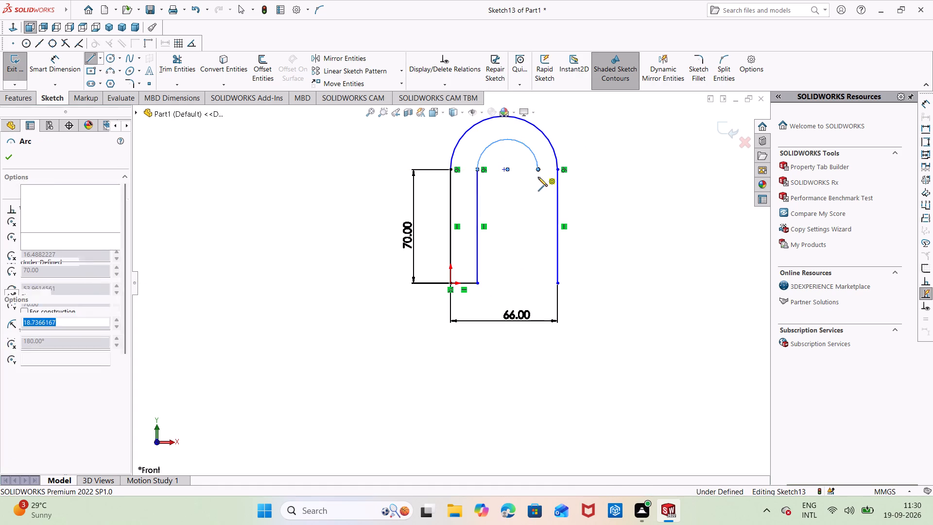
click(537, 283)
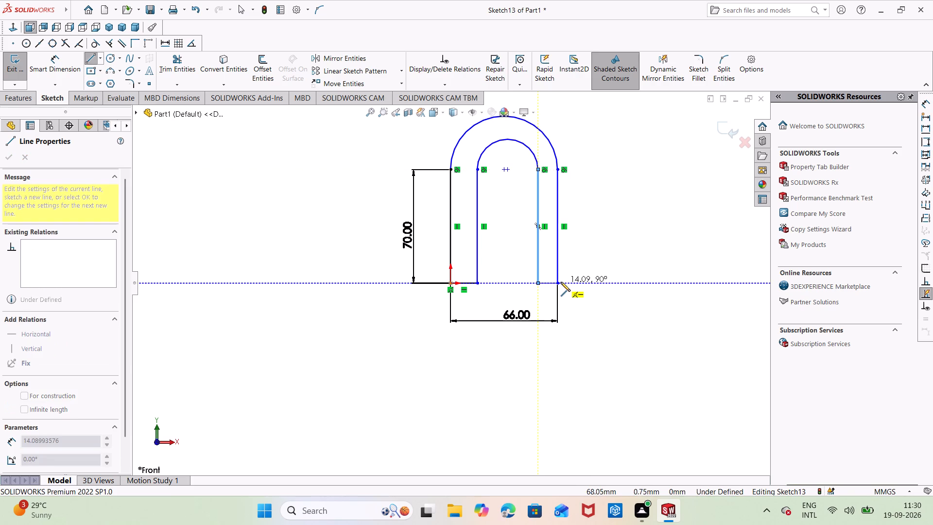
click(559, 281)
key(Escape)
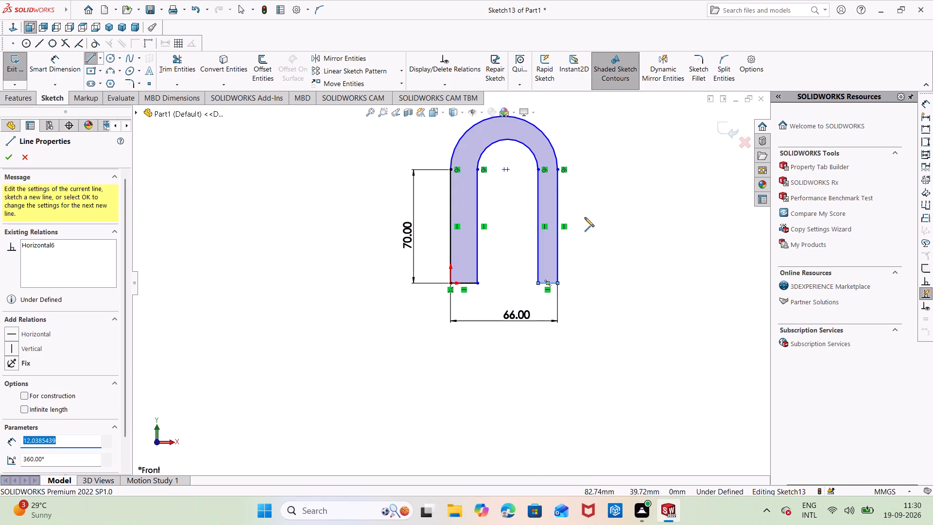
right_click(596, 198)
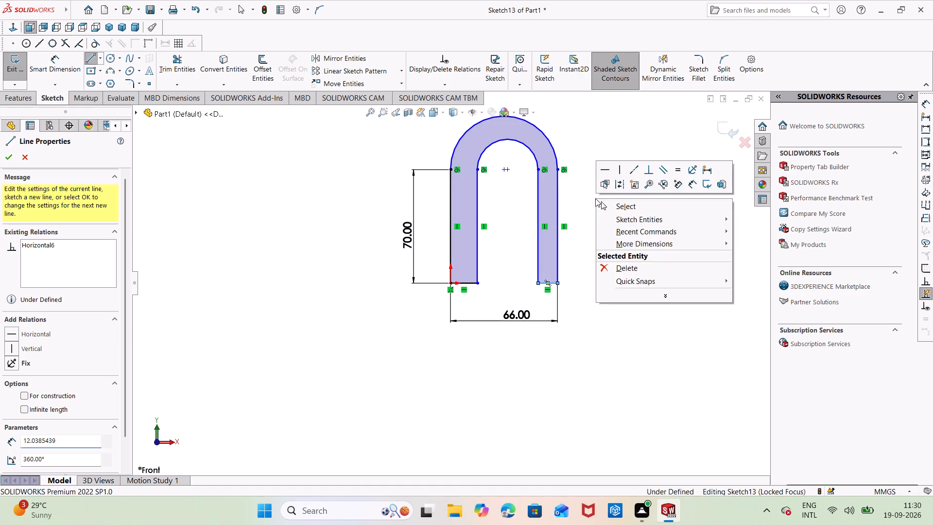
key(Escape)
key(Escape)
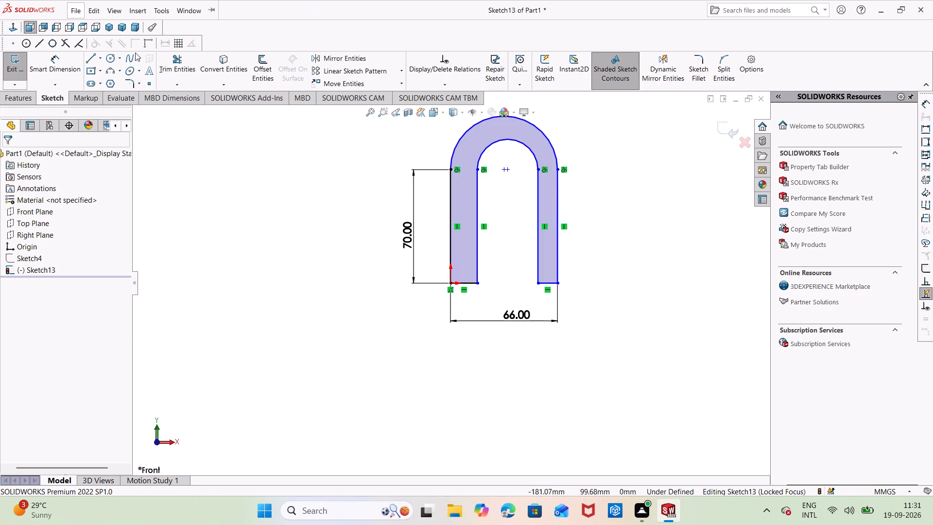
Add an equal relation between the two short bottom lines of the arch legs.
click(374, 193)
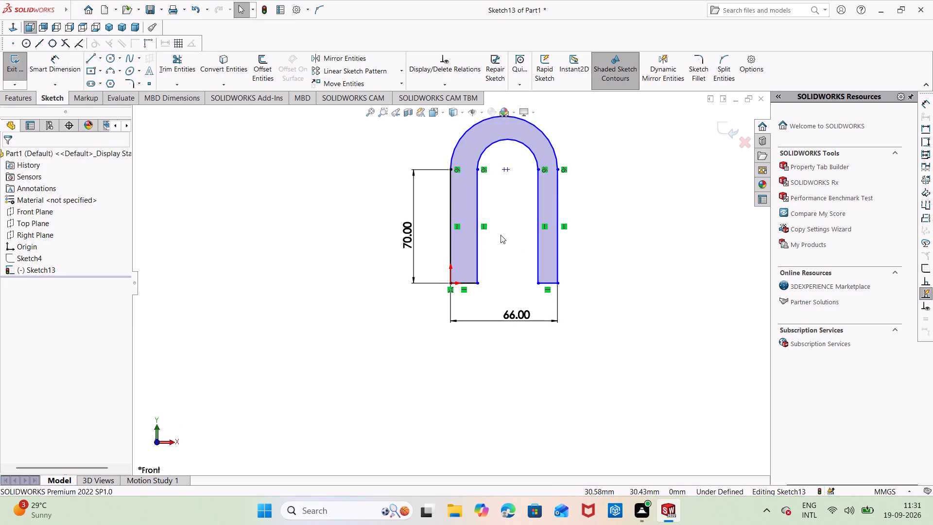
ctrl+click(467, 283)
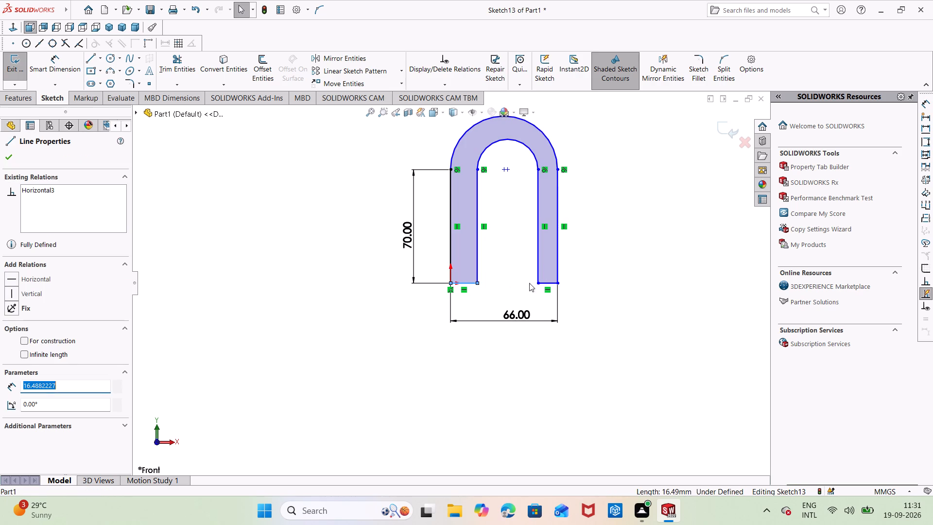
ctrl+click(552, 285)
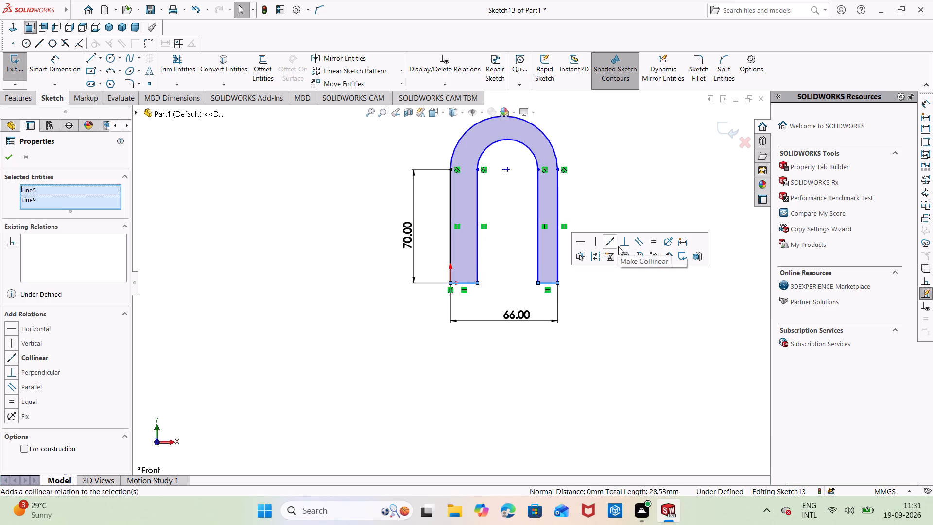
click(652, 243)
click(584, 172)
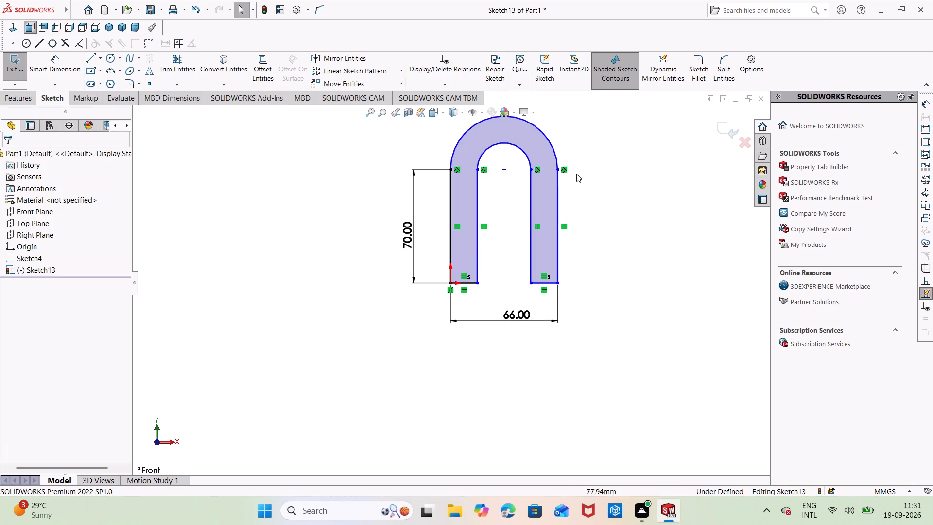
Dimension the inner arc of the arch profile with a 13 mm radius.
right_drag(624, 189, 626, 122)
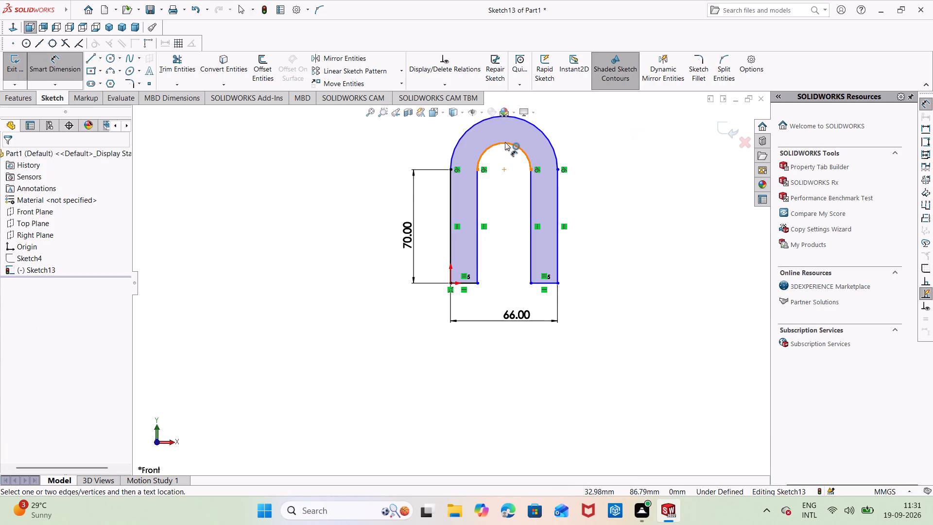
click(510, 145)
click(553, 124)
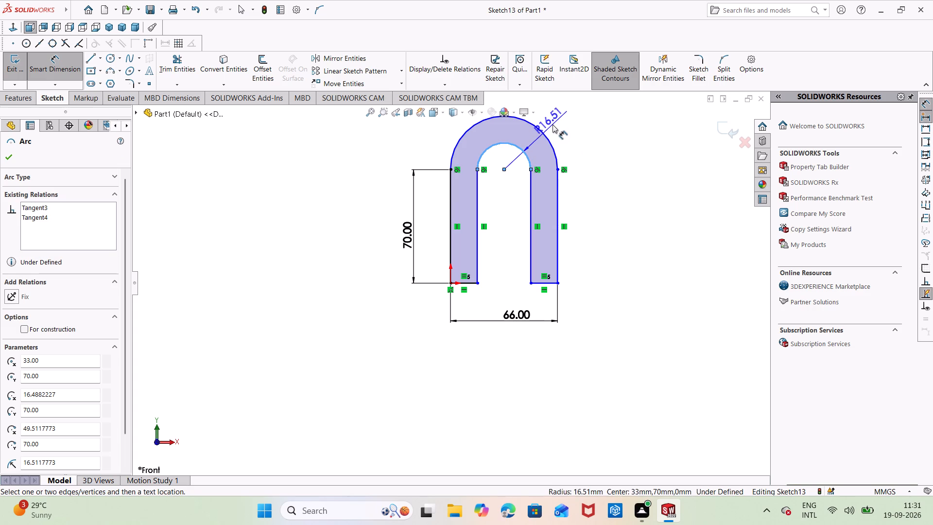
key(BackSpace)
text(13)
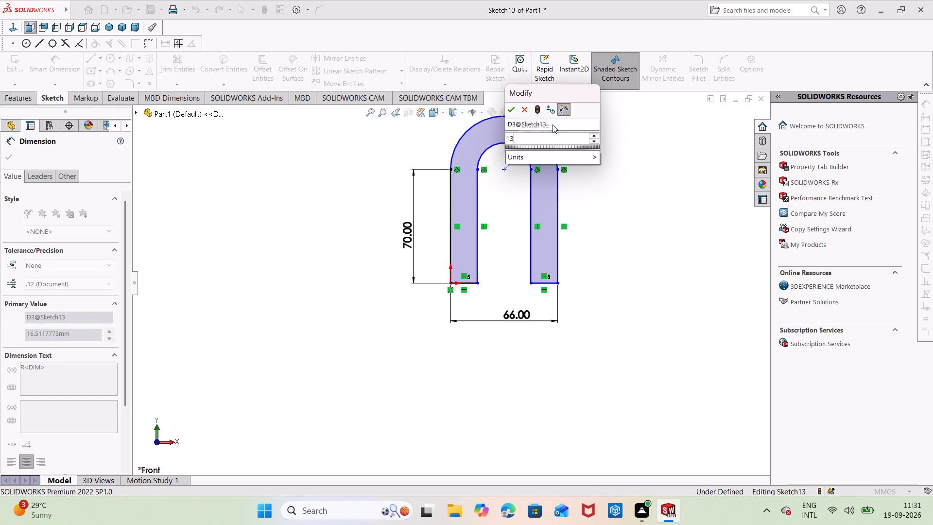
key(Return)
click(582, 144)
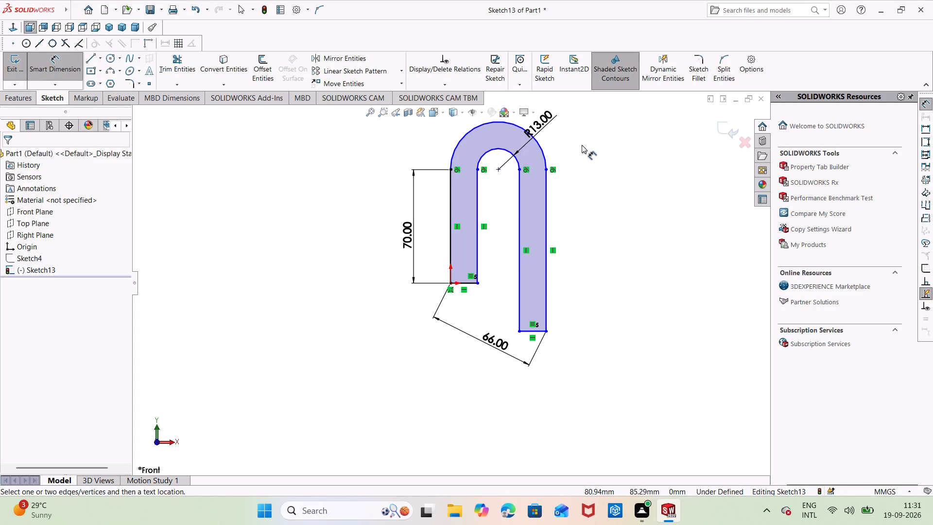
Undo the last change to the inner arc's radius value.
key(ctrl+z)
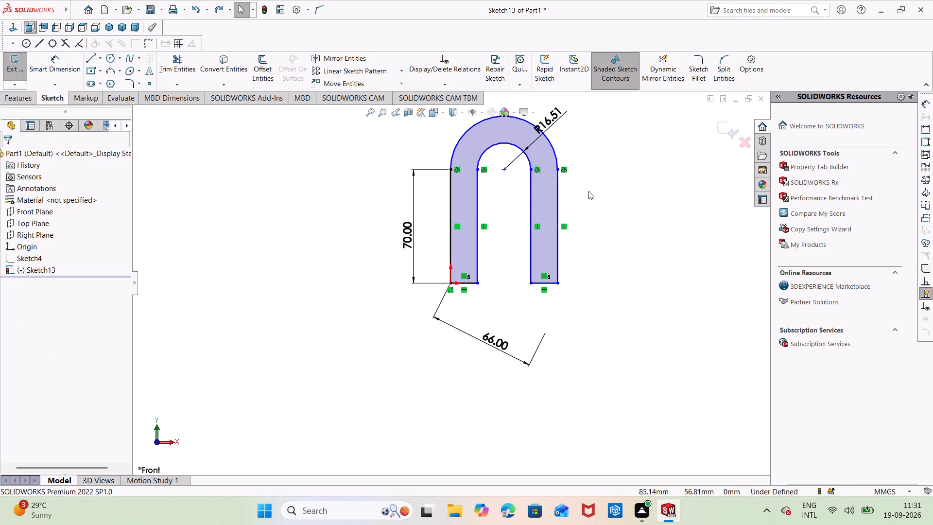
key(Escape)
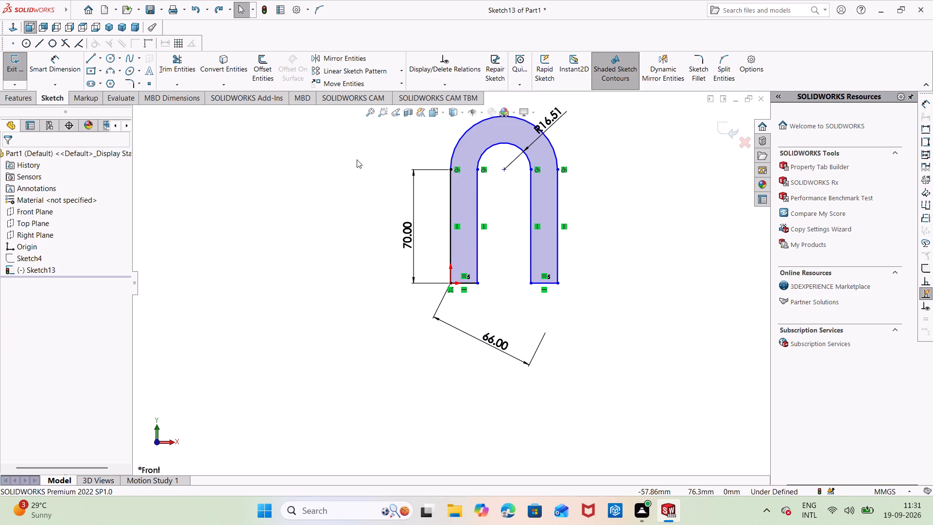
Add a length dimension to the bottom line of the leg at the origin, trying a value of 20 mm.
right_drag(611, 186, 611, 185)
right_drag(611, 185, 606, 114)
click(550, 144)
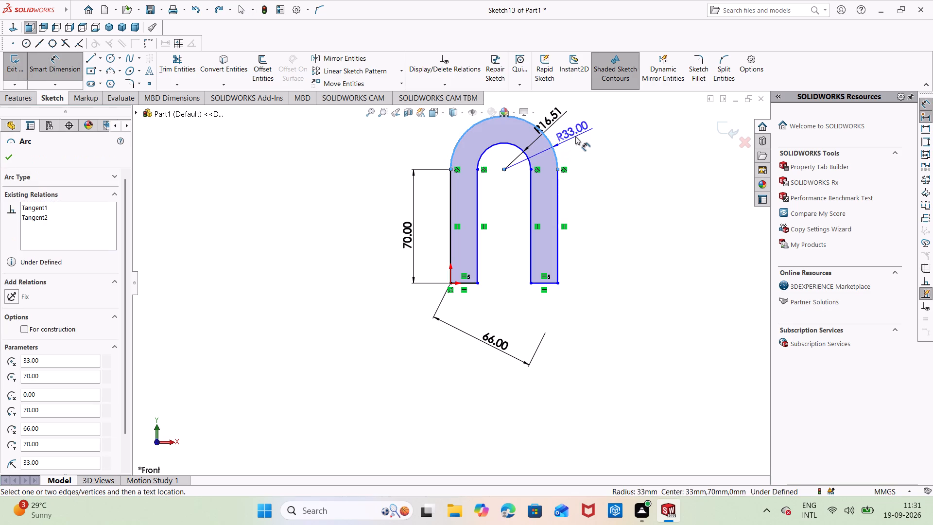
key(Escape)
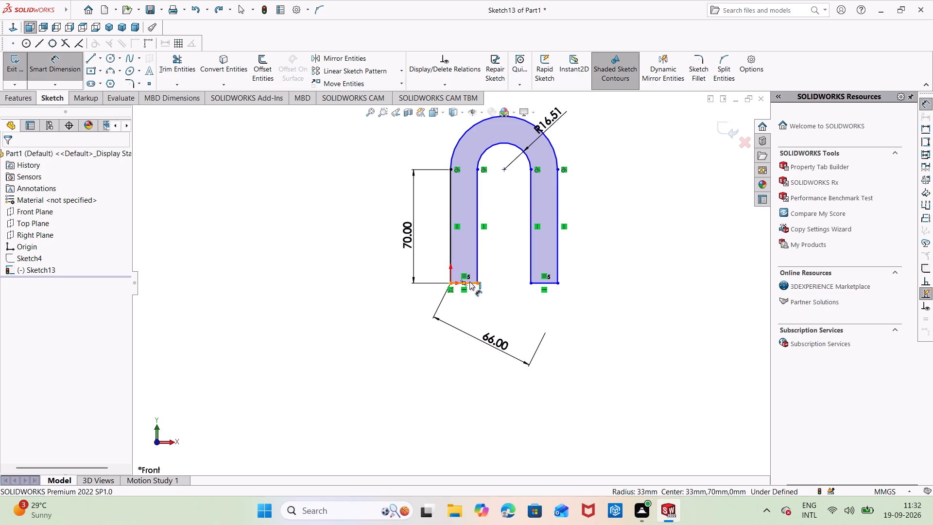
click(473, 281)
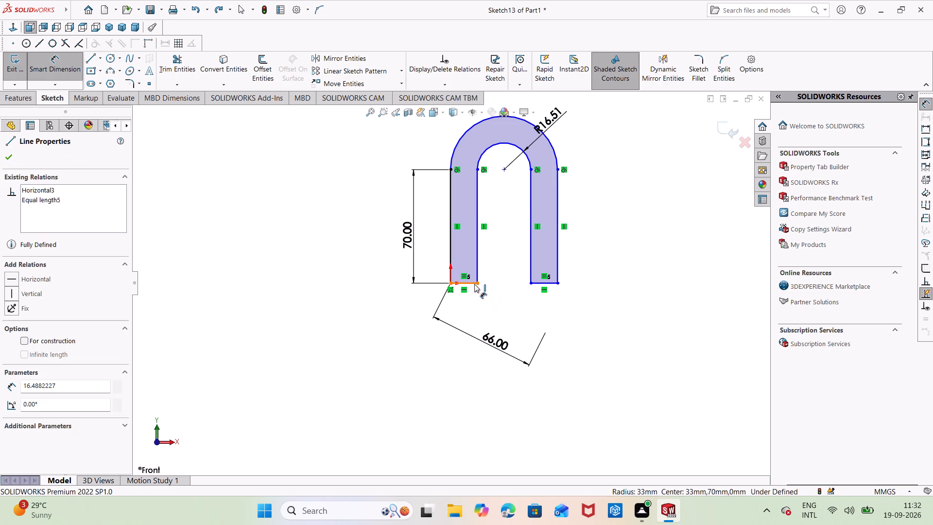
click(477, 306)
key(BackSpace)
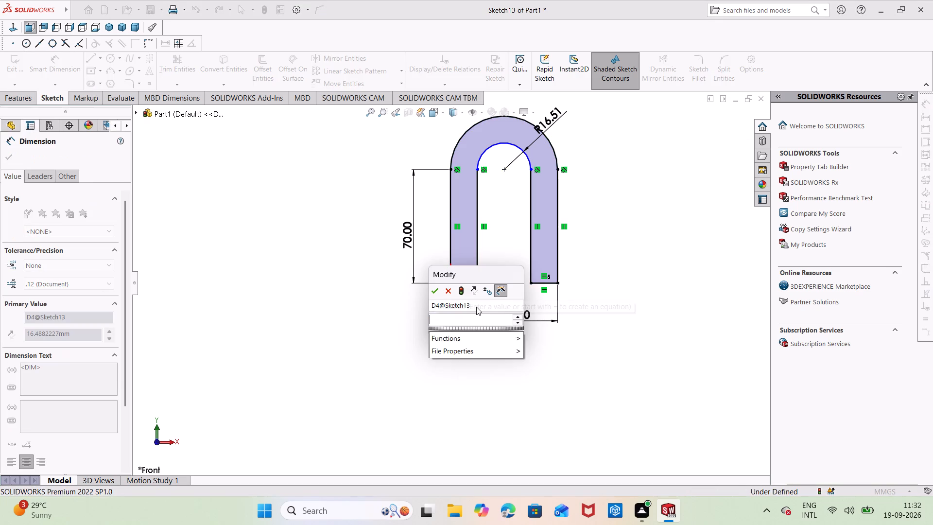
text(20)
key(Return)
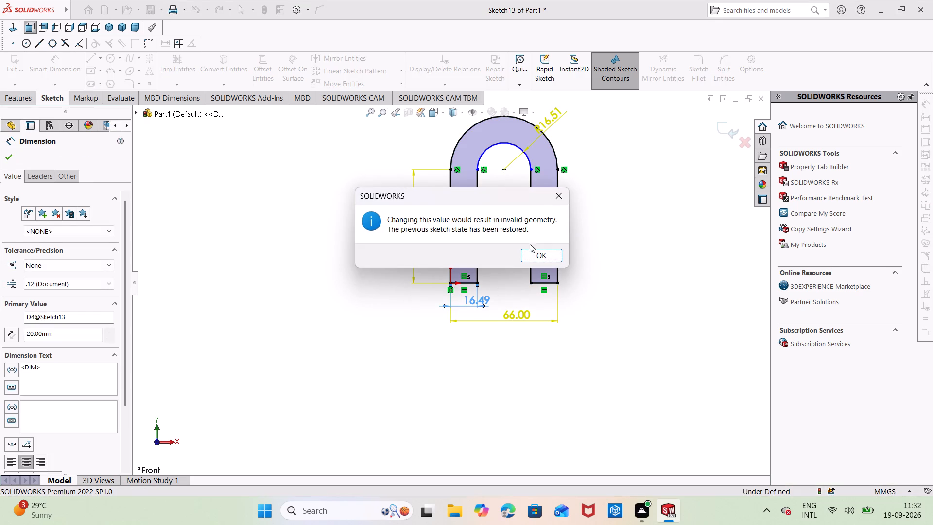
click(557, 197)
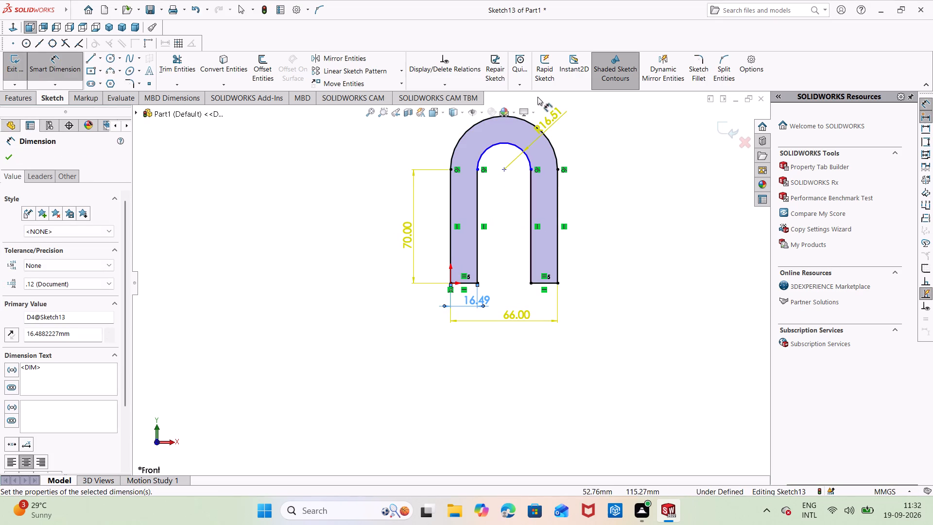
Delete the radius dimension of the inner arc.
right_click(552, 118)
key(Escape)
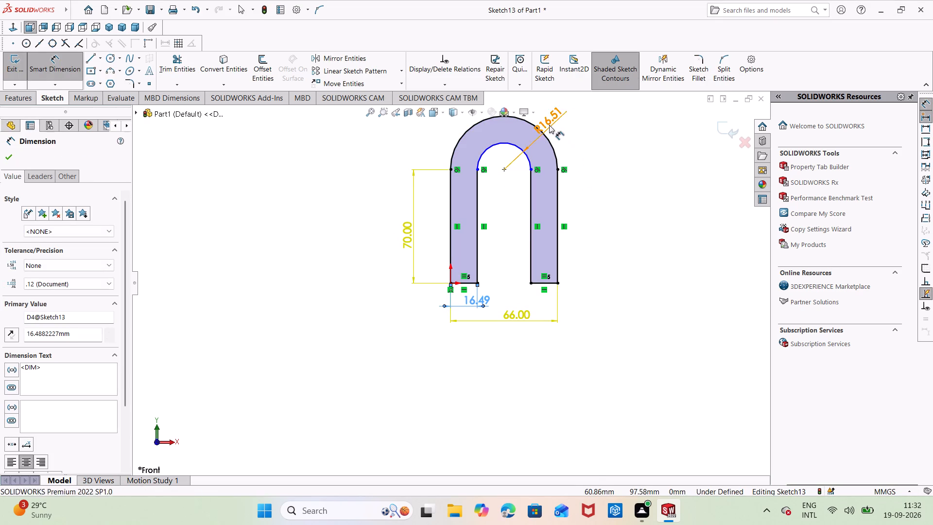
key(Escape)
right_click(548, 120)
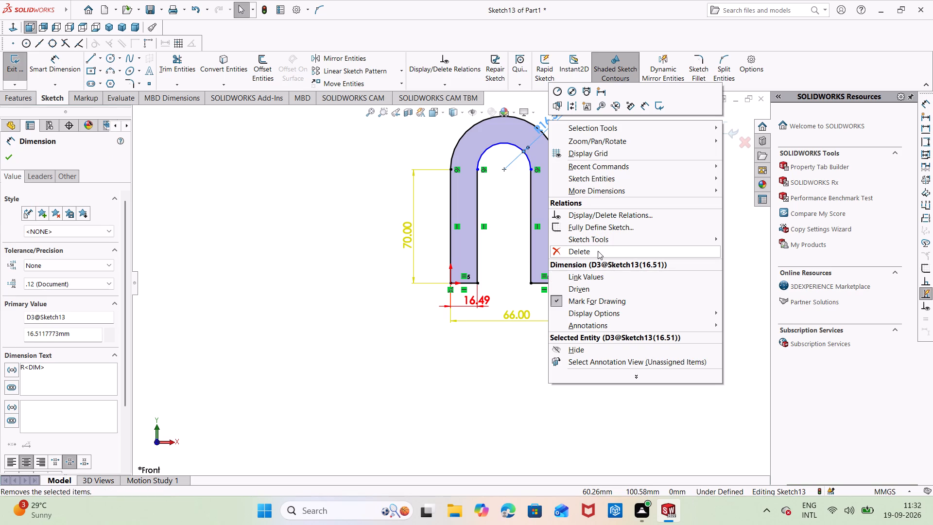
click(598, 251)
Set the bottom line length of the leg at the origin to 20 mm.
click(469, 300)
click(469, 301)
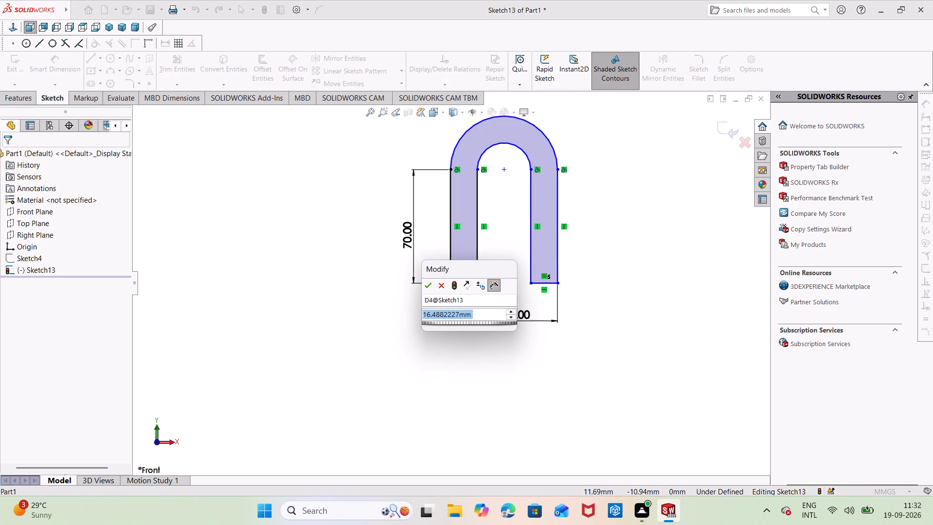
key(BackSpace)
text(20)
key(Return)
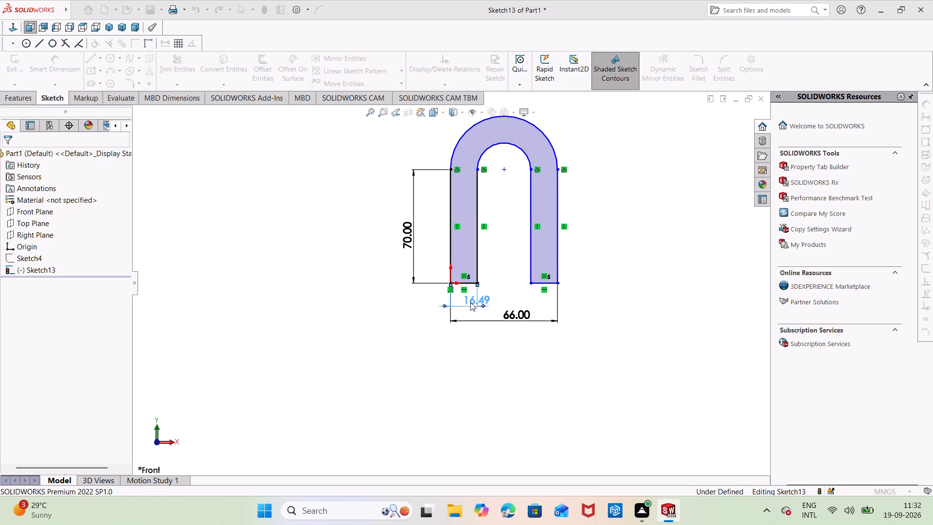
click(595, 239)
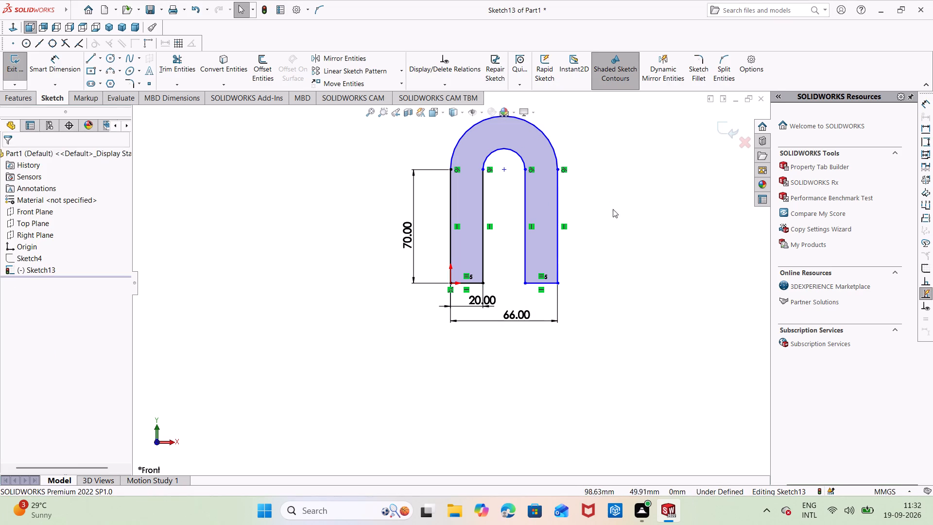
Dimension the inner arc with a 13 mm radius.
right_drag(622, 236, 619, 133)
click(498, 148)
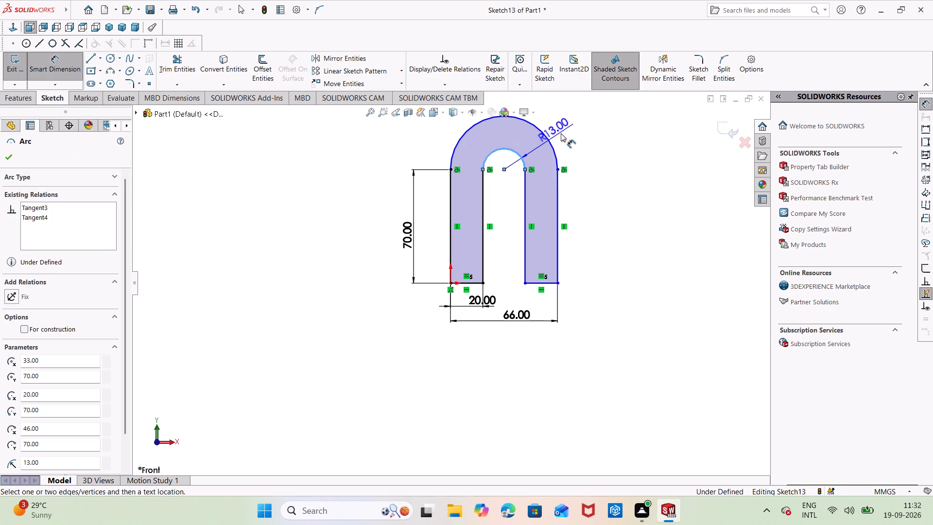
click(567, 135)
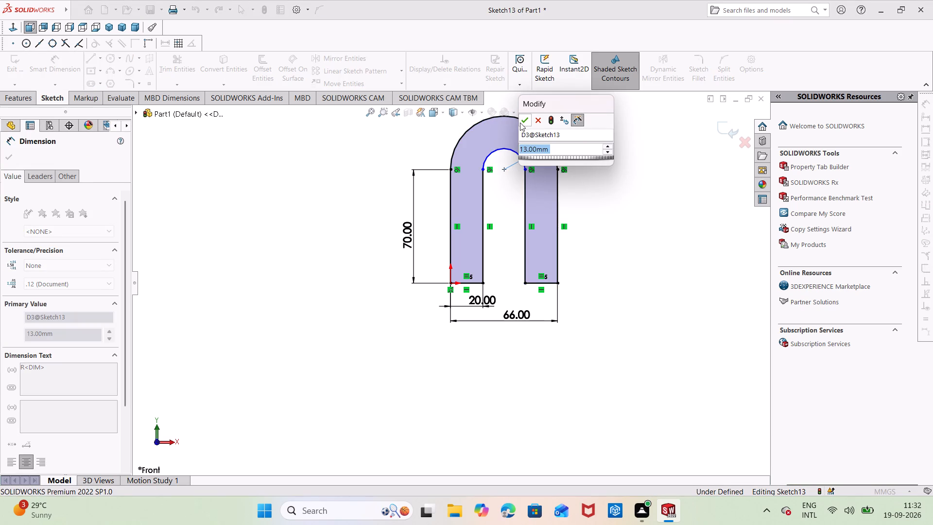
click(520, 121)
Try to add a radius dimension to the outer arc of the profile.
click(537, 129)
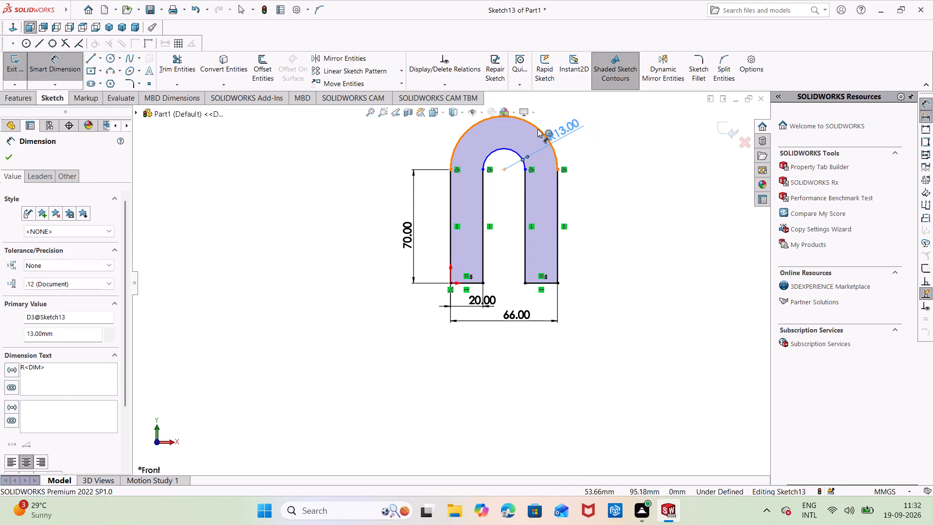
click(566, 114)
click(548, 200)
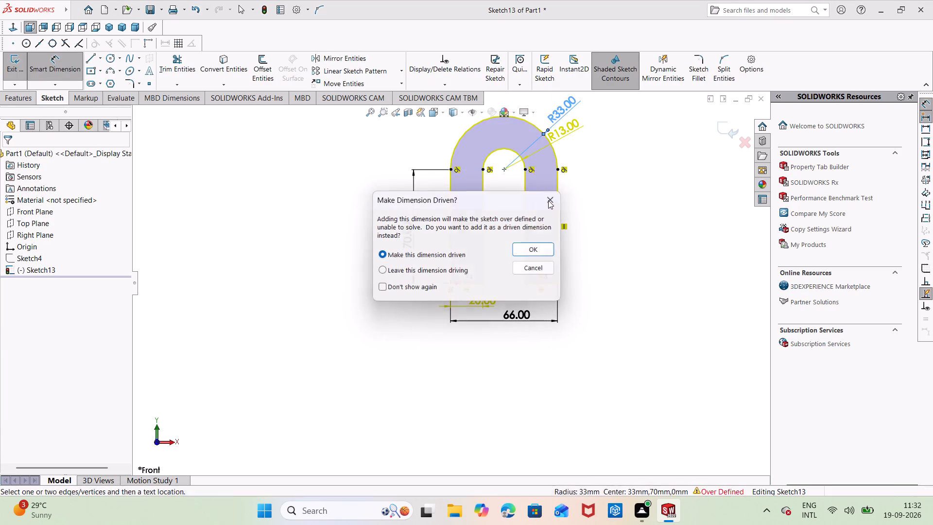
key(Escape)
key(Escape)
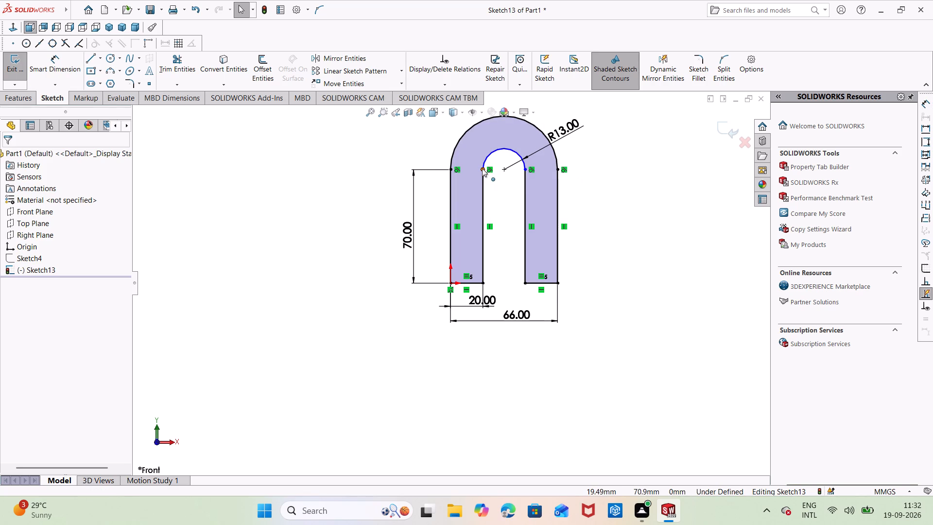
Add a horizontal relation between the two endpoints of the inner arc.
ctrl+click(482, 168)
ctrl+click(524, 170)
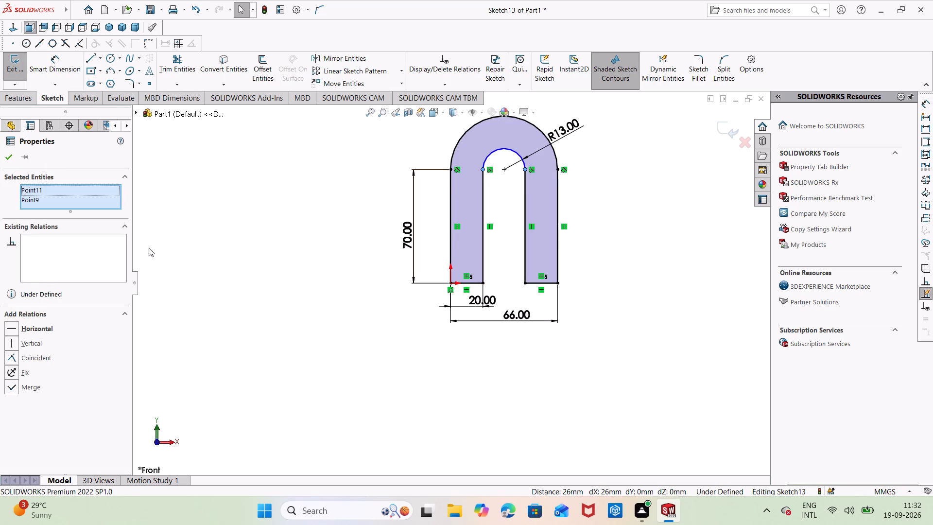
click(32, 333)
click(209, 237)
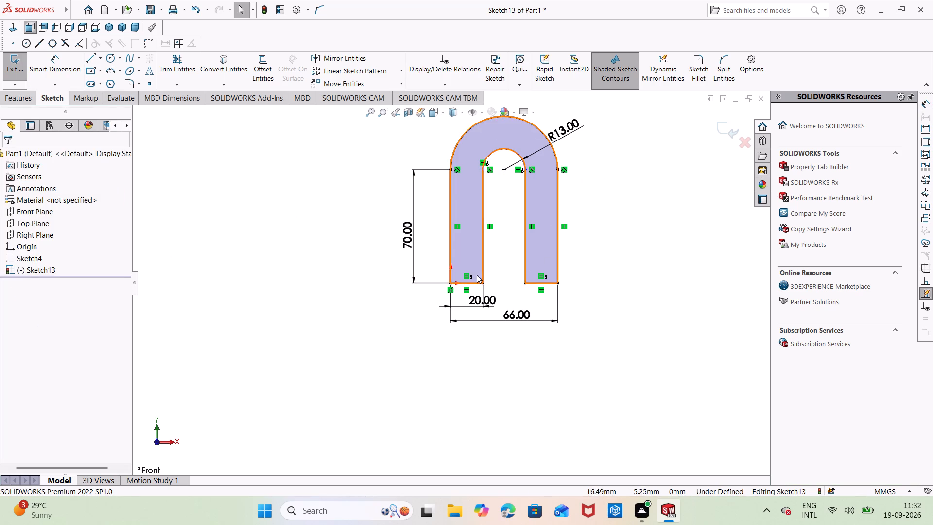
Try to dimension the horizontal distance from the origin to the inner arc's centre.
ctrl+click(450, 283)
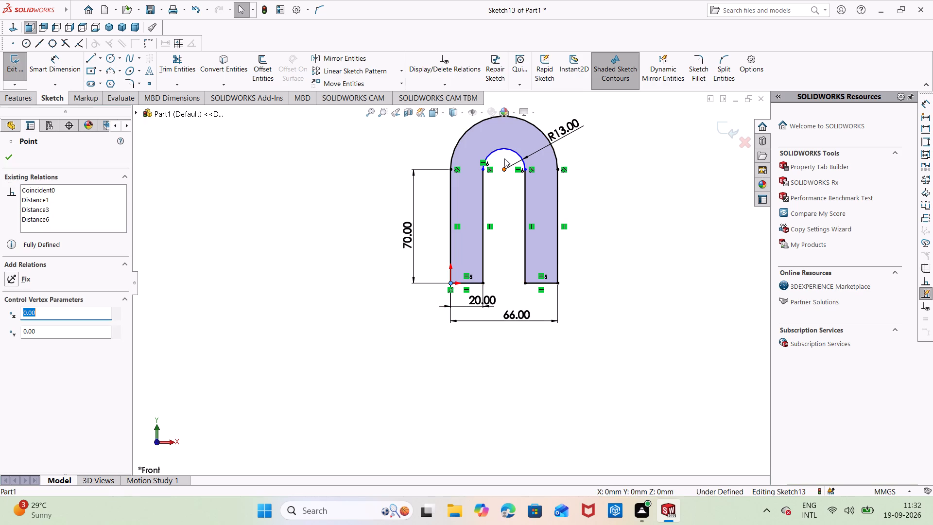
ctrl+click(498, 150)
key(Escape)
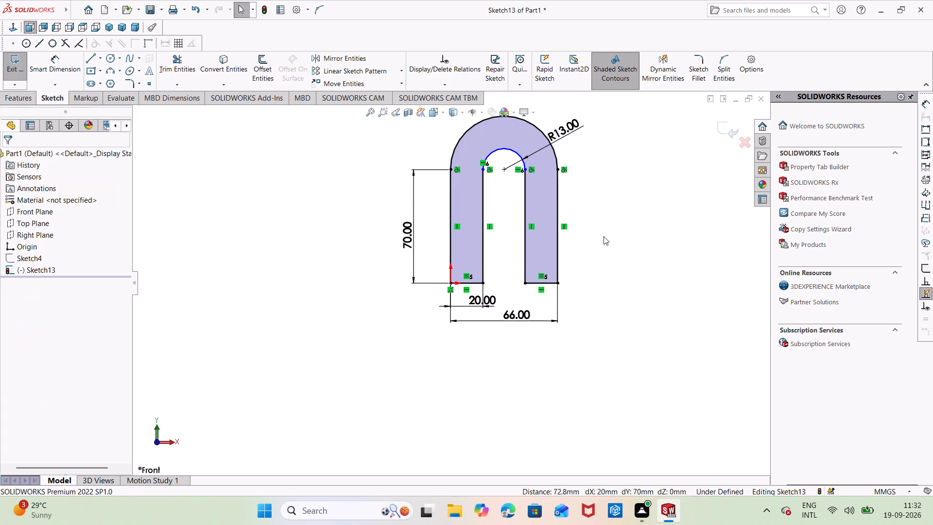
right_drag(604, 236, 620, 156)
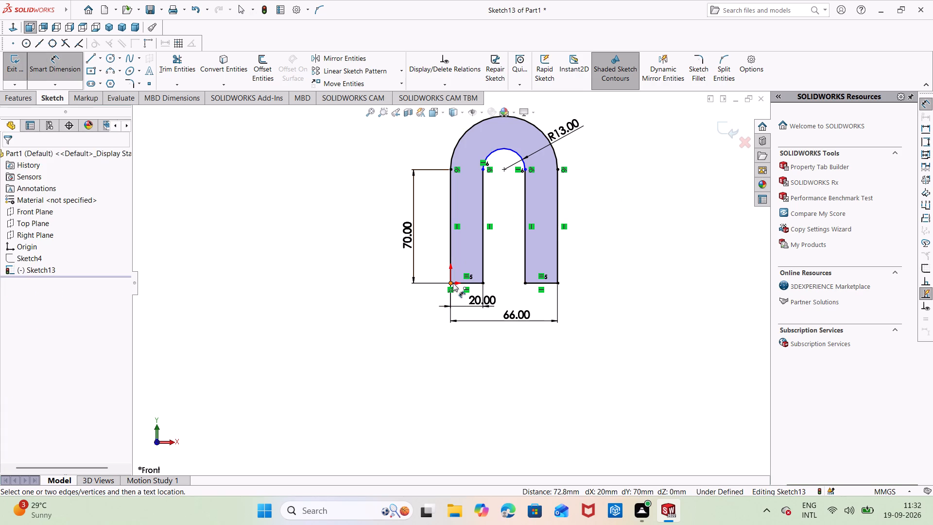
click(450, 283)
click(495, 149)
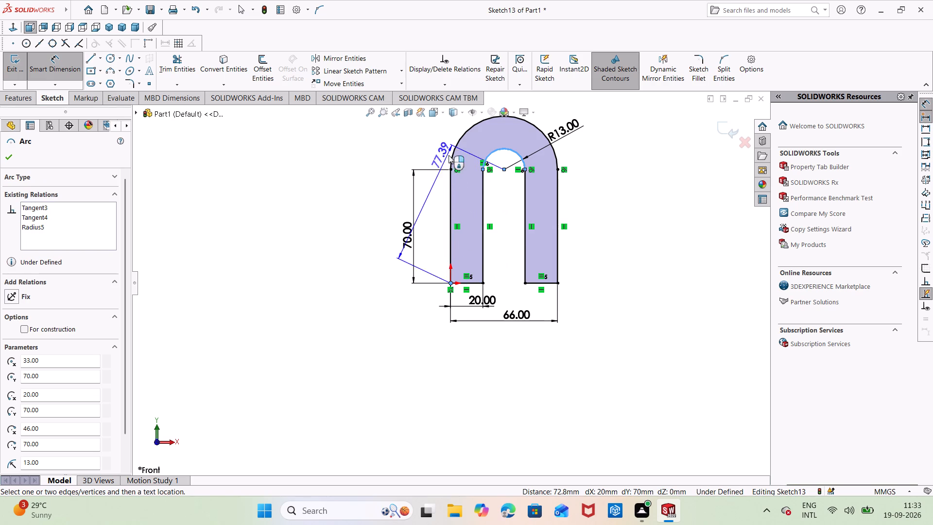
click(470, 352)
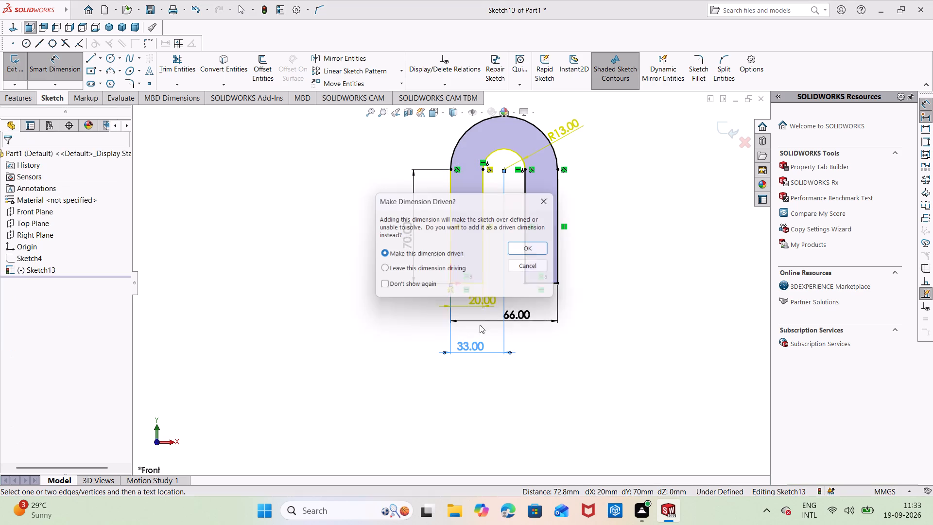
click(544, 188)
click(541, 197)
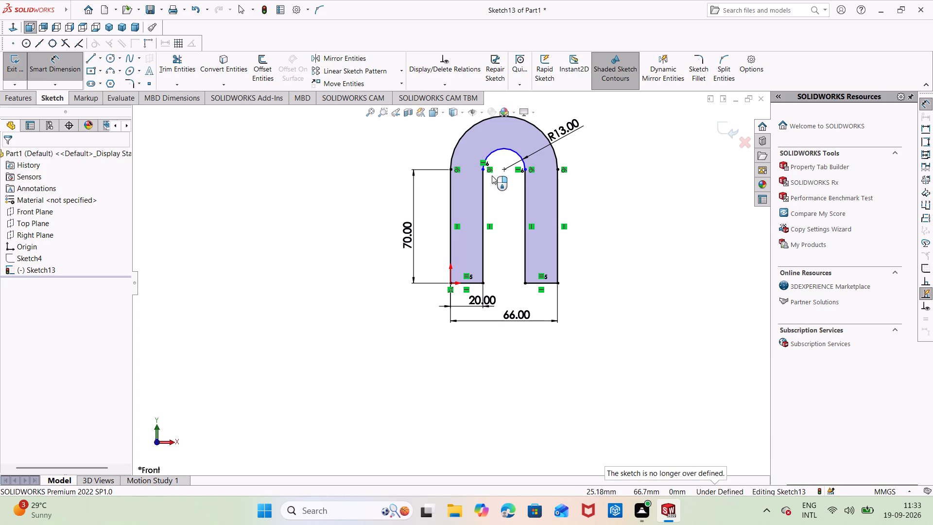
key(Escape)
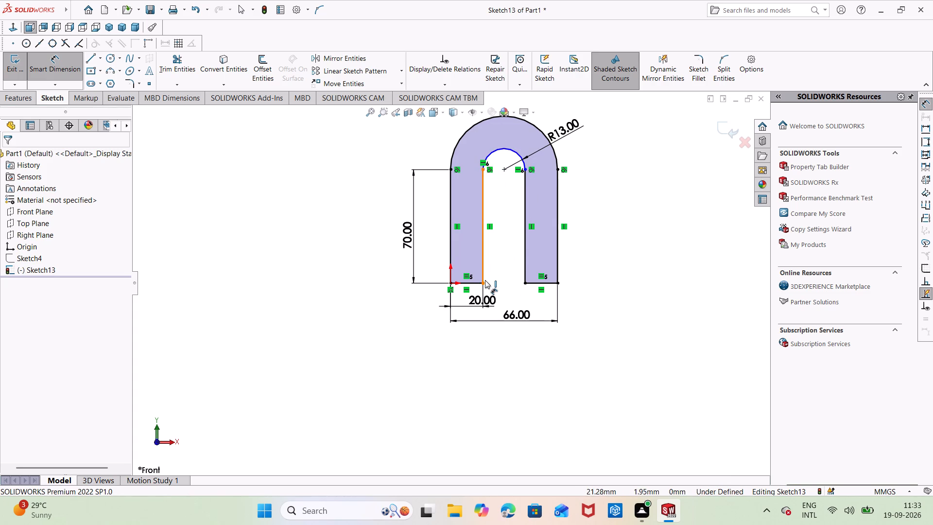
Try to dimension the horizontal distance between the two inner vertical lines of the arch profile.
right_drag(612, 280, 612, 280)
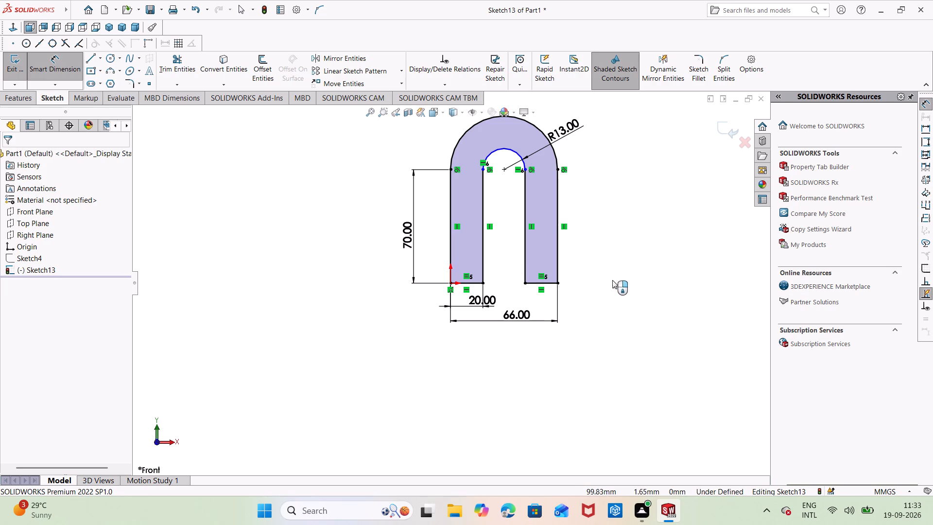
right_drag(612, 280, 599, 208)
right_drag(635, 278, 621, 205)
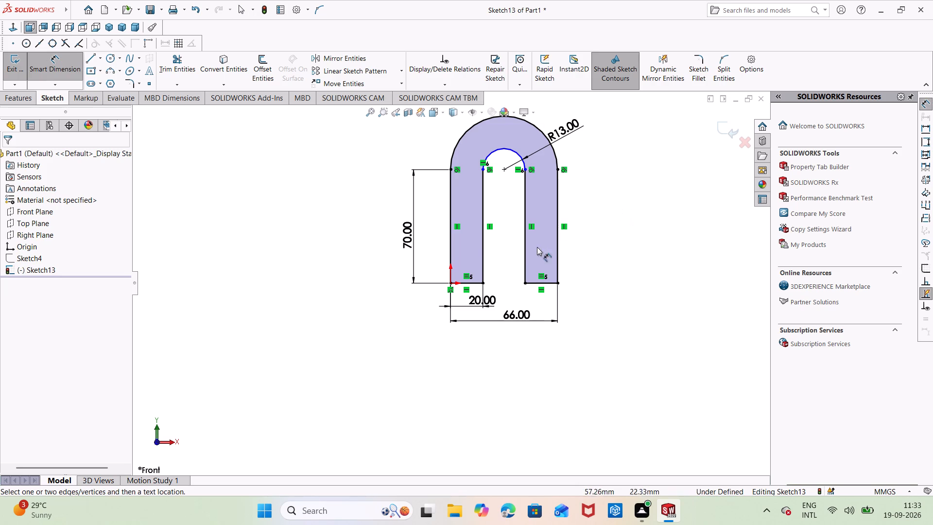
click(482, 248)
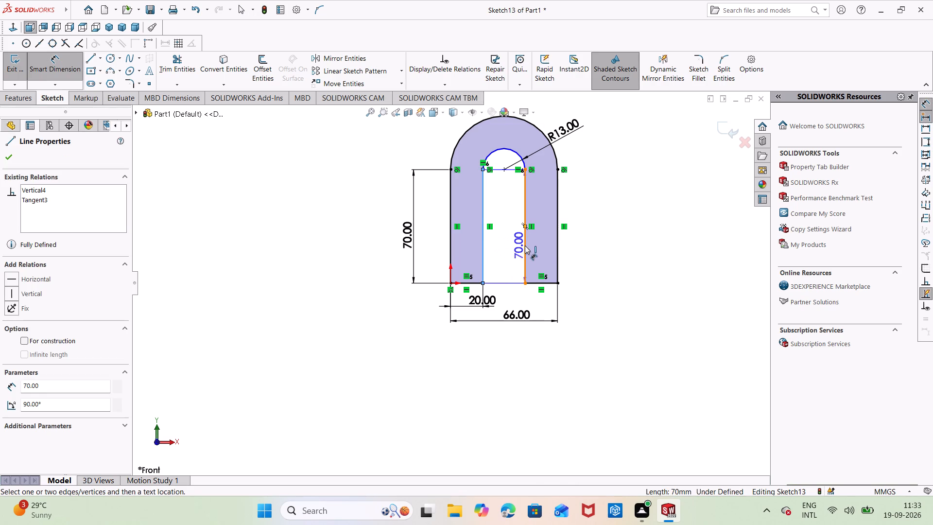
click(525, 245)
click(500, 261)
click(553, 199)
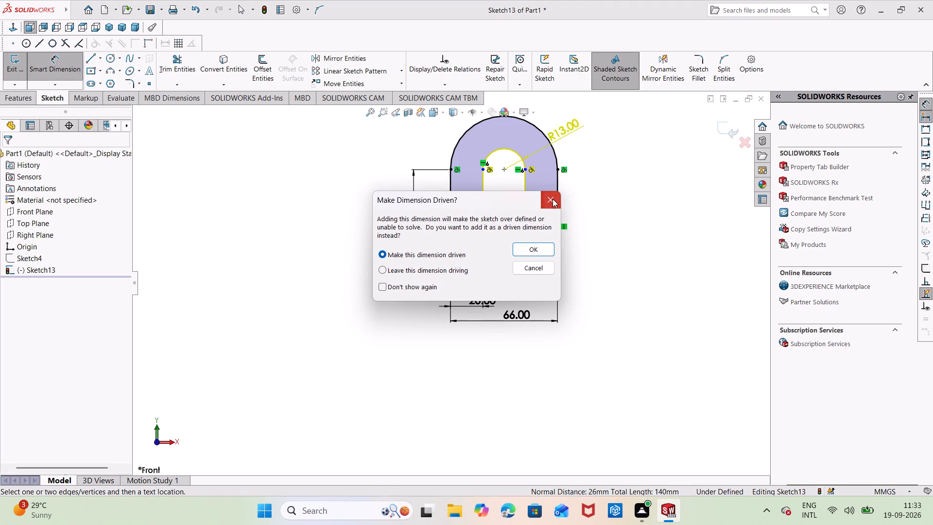
Delete the 13 mm radius dimension from the inner arc.
right_click(558, 133)
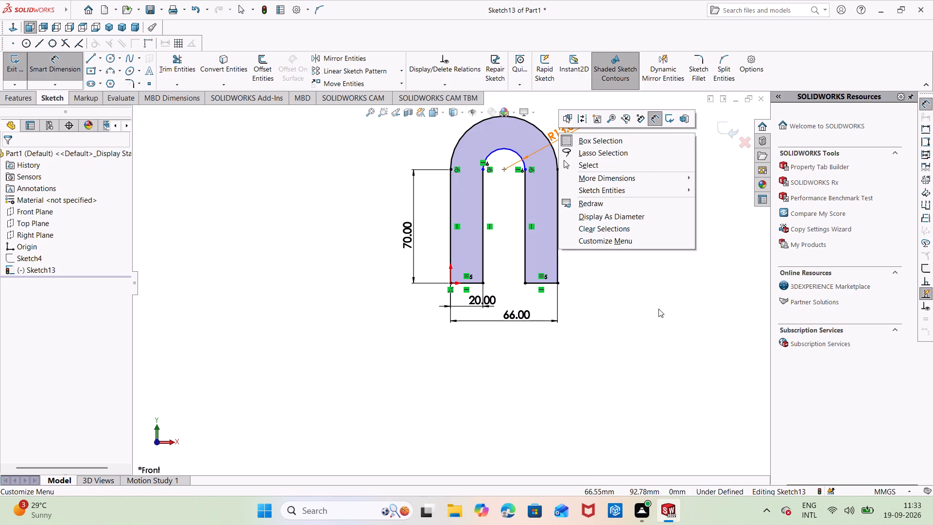
right_click(656, 326)
click(570, 131)
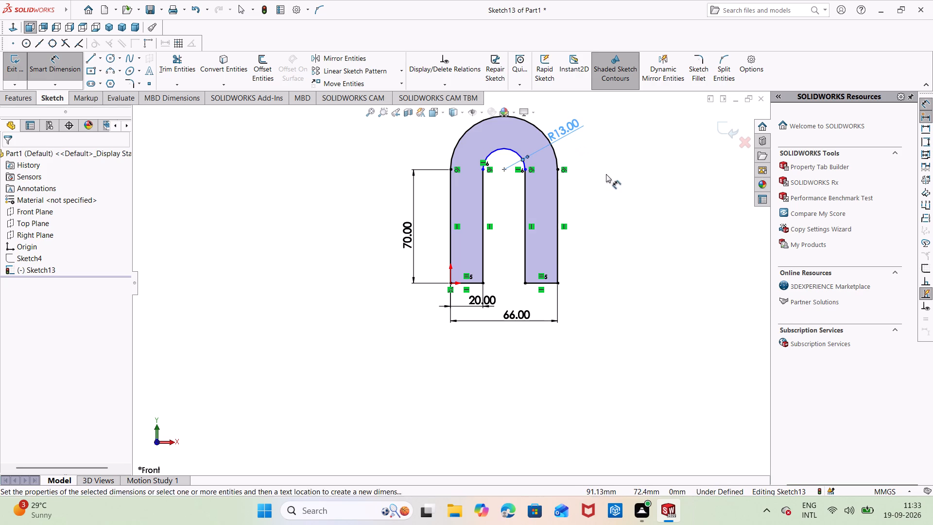
right_click(600, 164)
right_click(567, 141)
right_drag(562, 122, 562, 127)
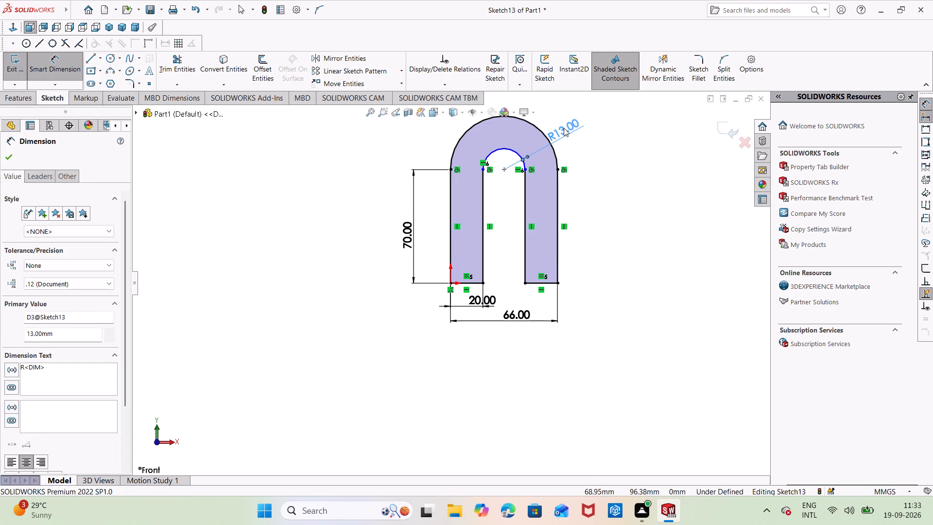
key(Escape)
key(Escape)
right_click(559, 126)
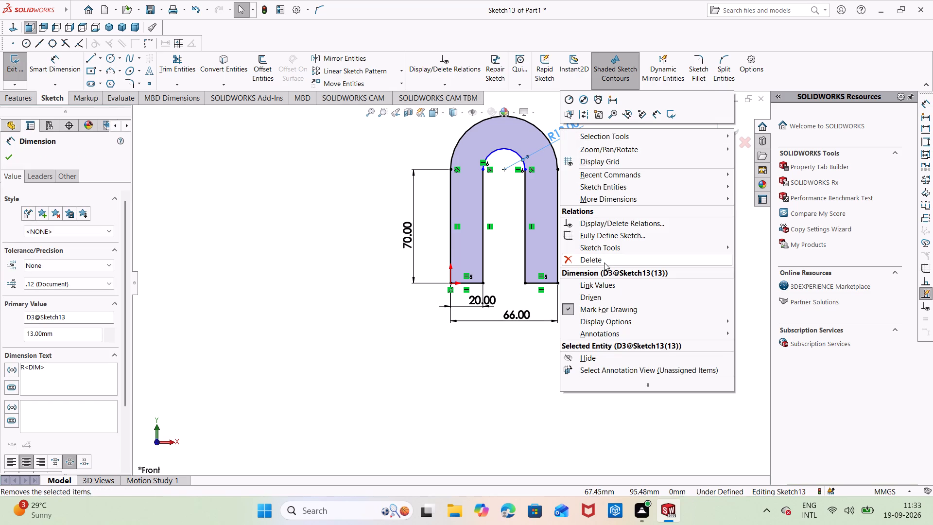
click(604, 262)
Dimension the outer arc of the profile with a 33 mm radius.
right_drag(590, 241, 602, 161)
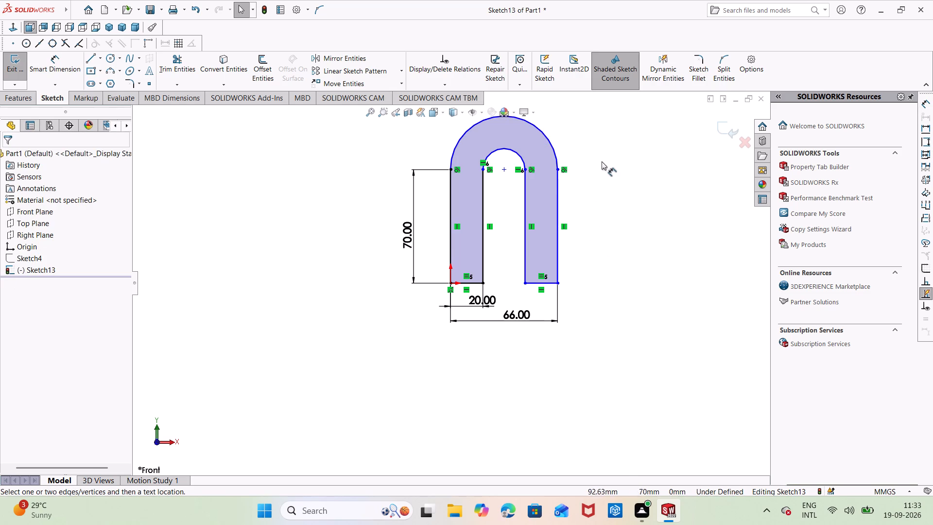
right_drag(602, 161, 600, 153)
click(536, 128)
click(576, 127)
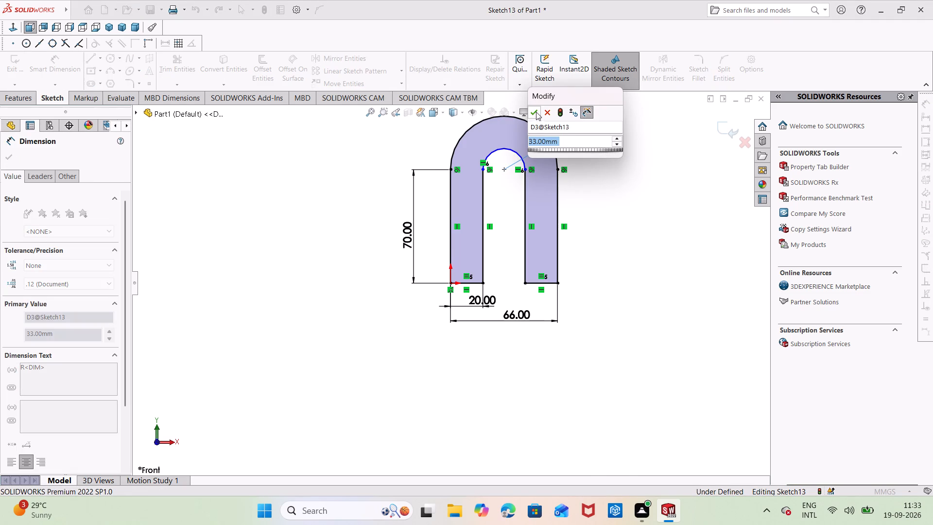
click(537, 112)
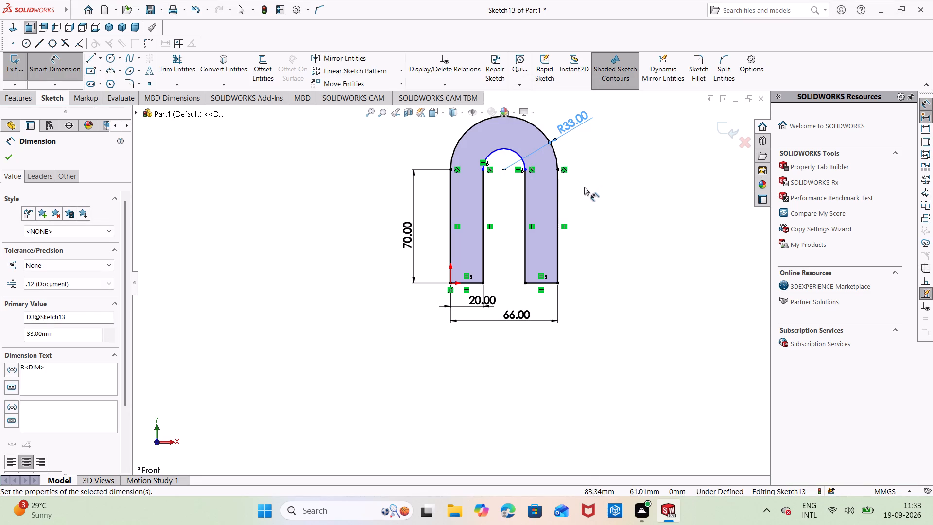
key(Escape)
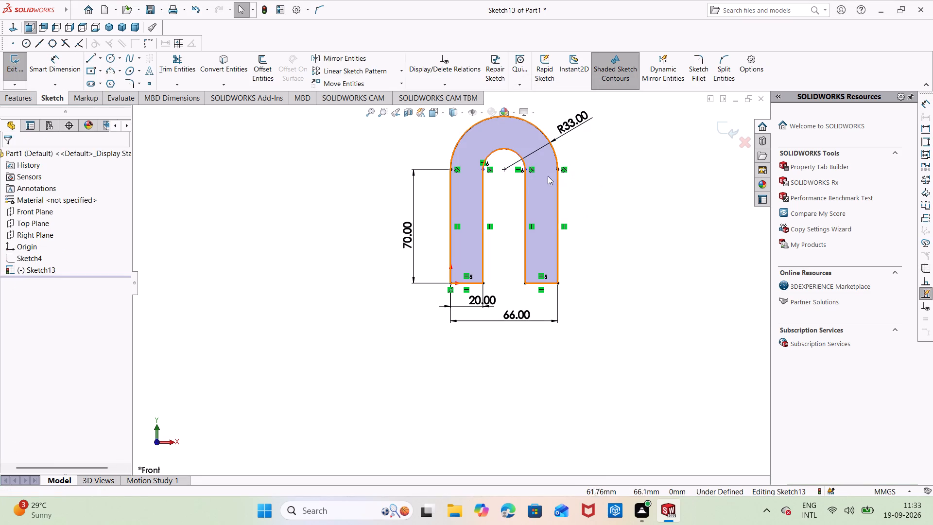
key(Escape)
Add a horizontal relation between the right leg's outer arc endpoint and inner arc endpoint.
click(525, 168)
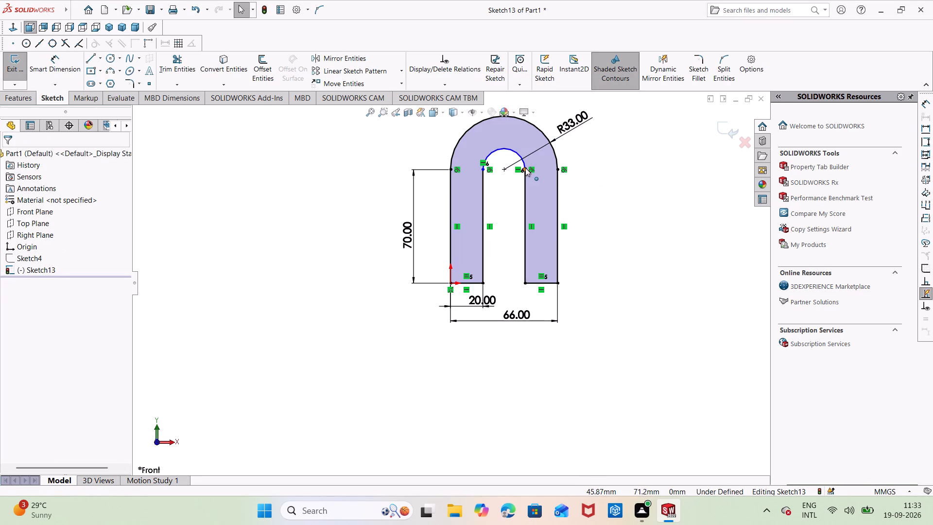
click(558, 168)
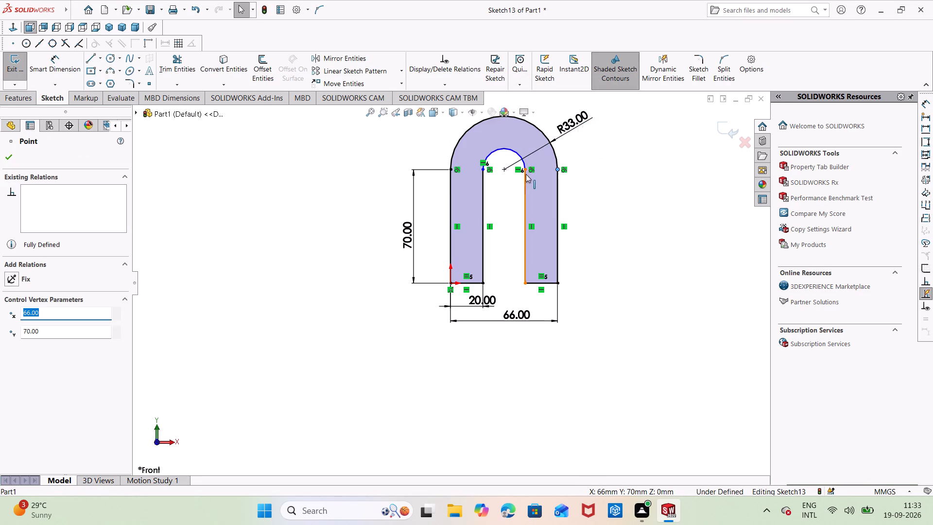
ctrl+click(526, 169)
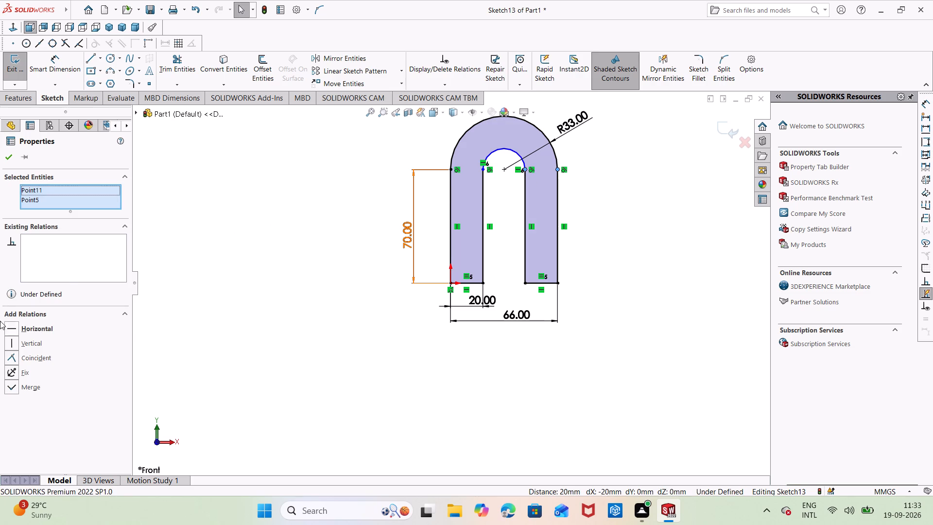
click(38, 330)
click(250, 247)
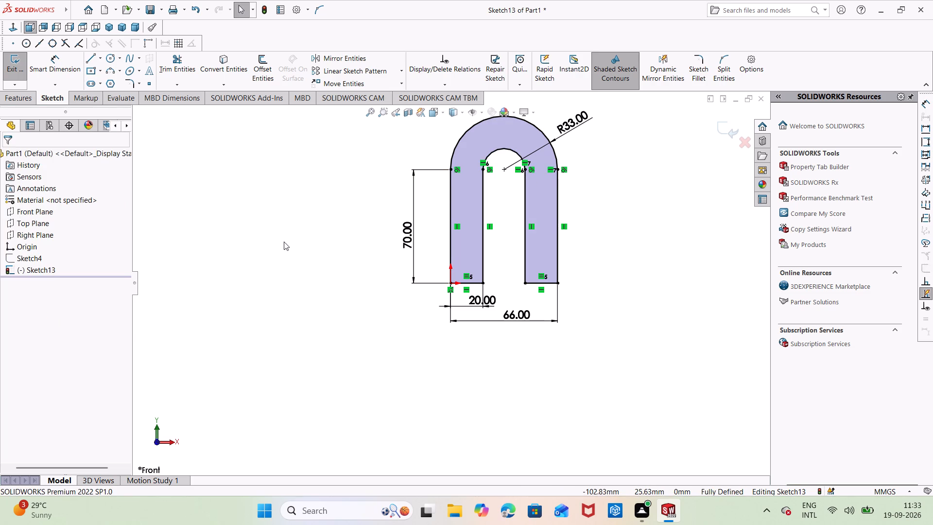
Start a blind Boss-Extrude of the arch profile and reverse its direction.
click(23, 102)
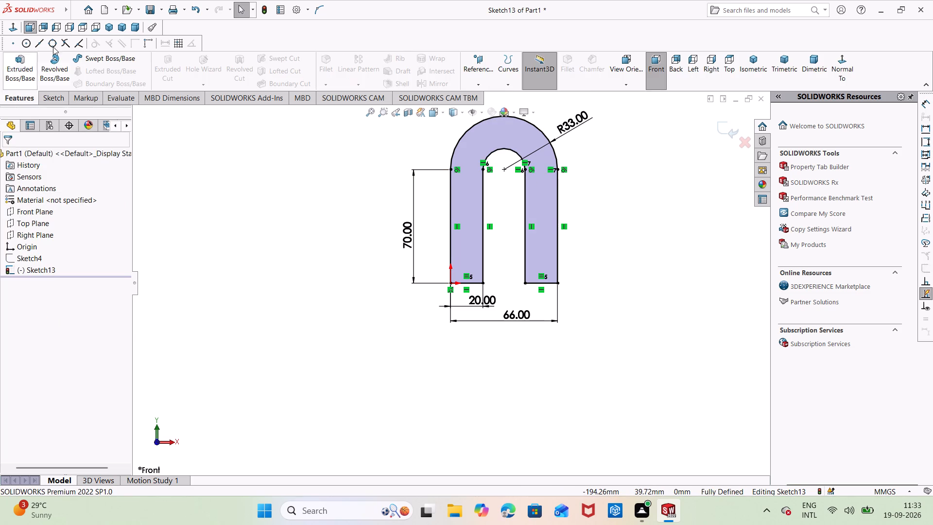
click(14, 75)
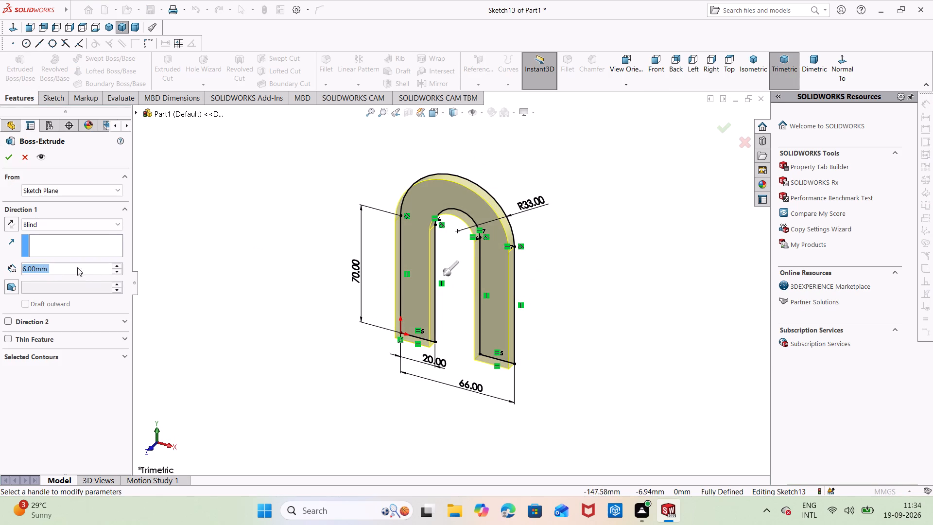
click(7, 223)
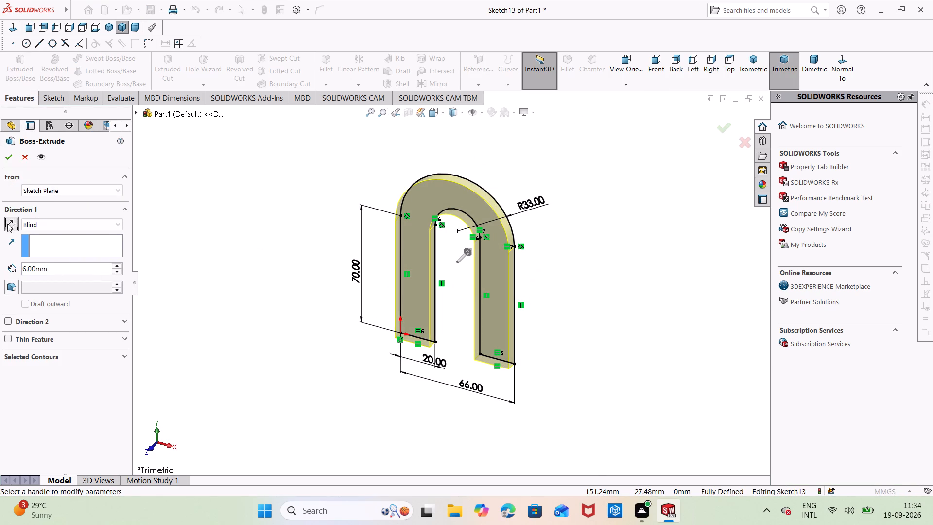
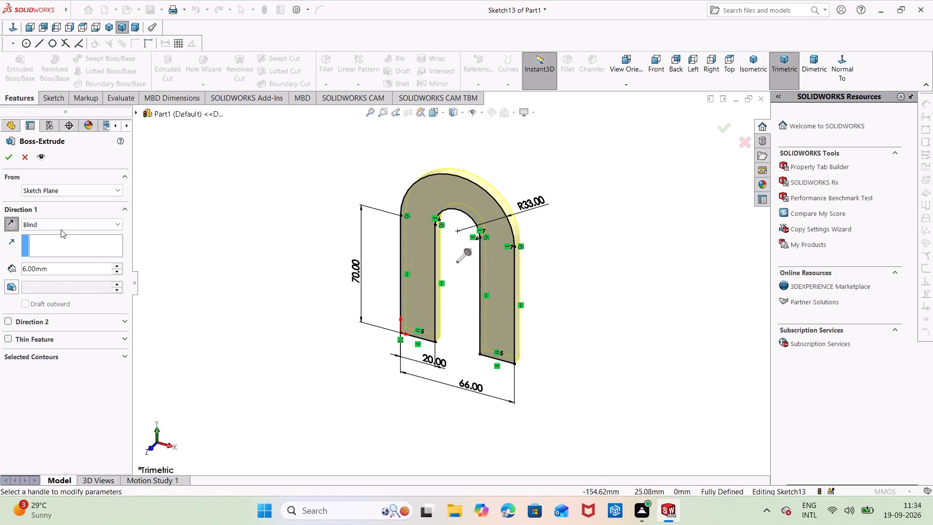
Set the blind extrusion depth of the arch profile to 60 mm and complete the Boss-Extrude.
click(54, 272)
key(BackSpace)
key(BackSpace)
key(BackSpace)
key(BackSpace)
key(BackSpace)
key(BackSpace)
key(BackSpace)
key(BackSpace)
key(BackSpace)
key(BackSpace)
key(BackSpace)
key(BackSpace)
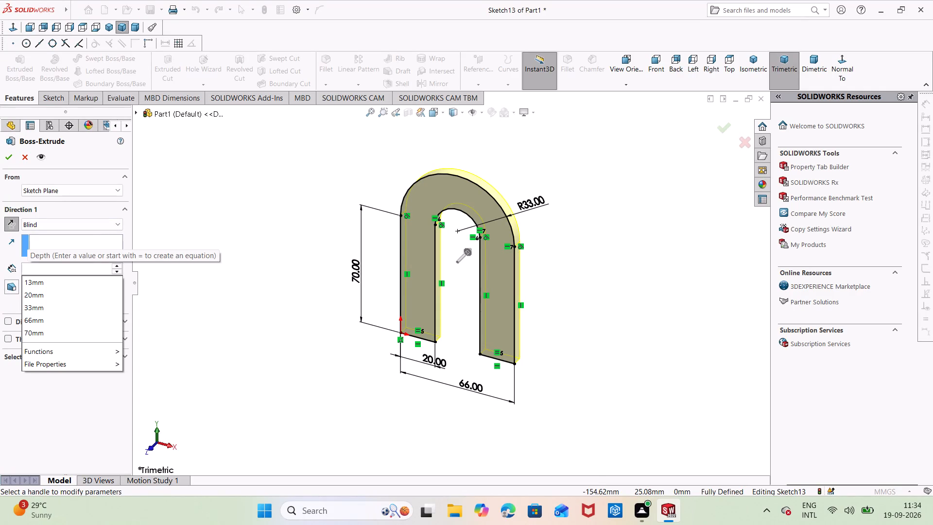
text(60)
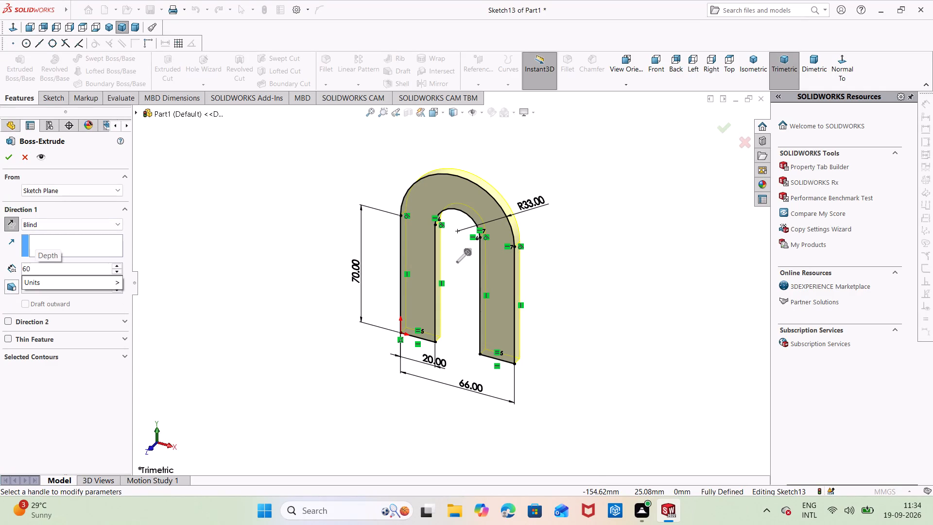
key(Return)
click(2, 161)
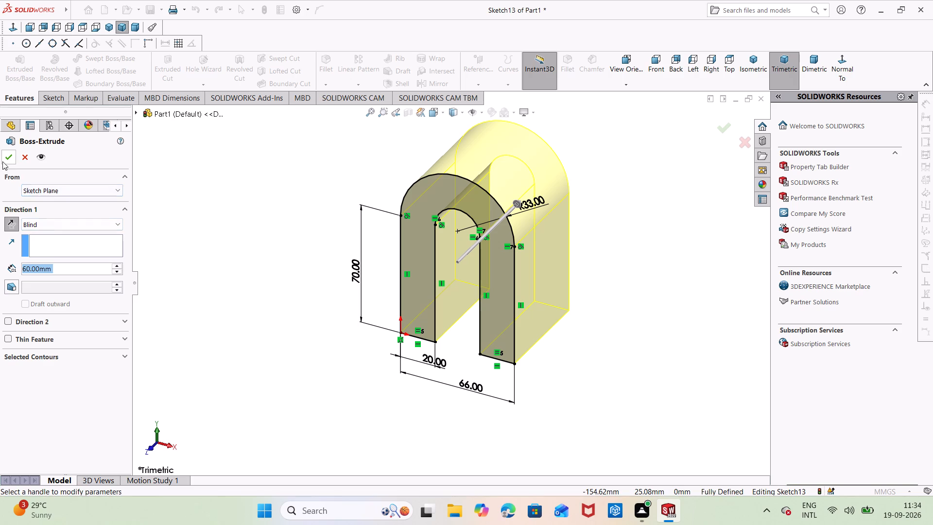
click(357, 268)
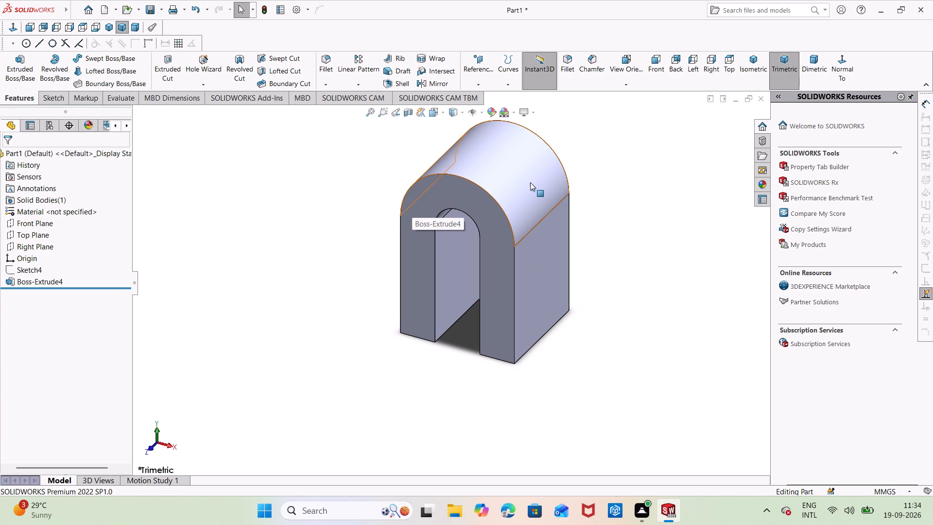
Start a new sketch on the flat back face of the extruded arch.
middle_drag(513, 214, 437, 264)
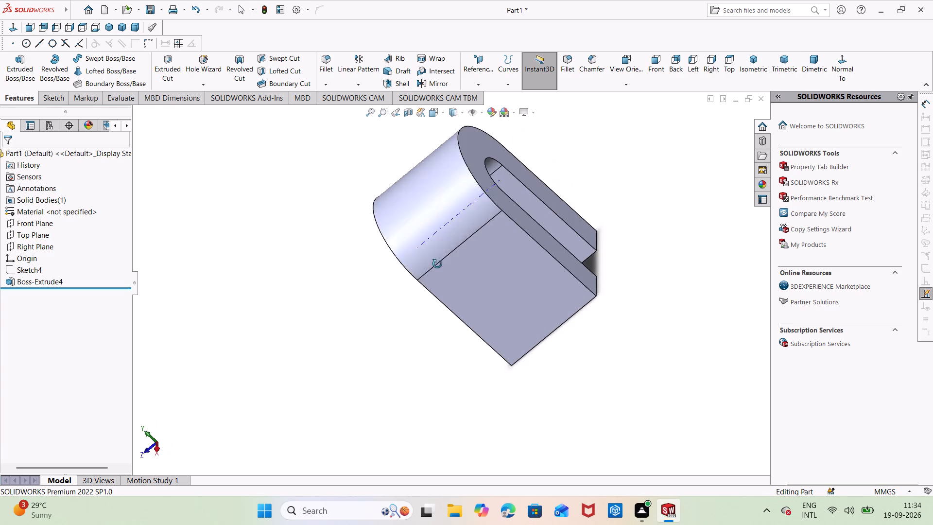
middle_drag(437, 264, 433, 265)
right_click(468, 150)
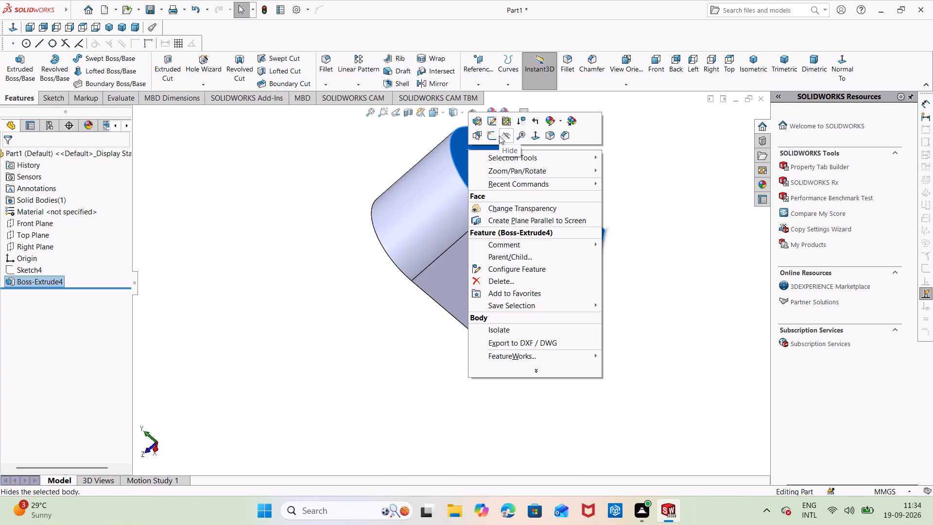
click(495, 138)
click(594, 170)
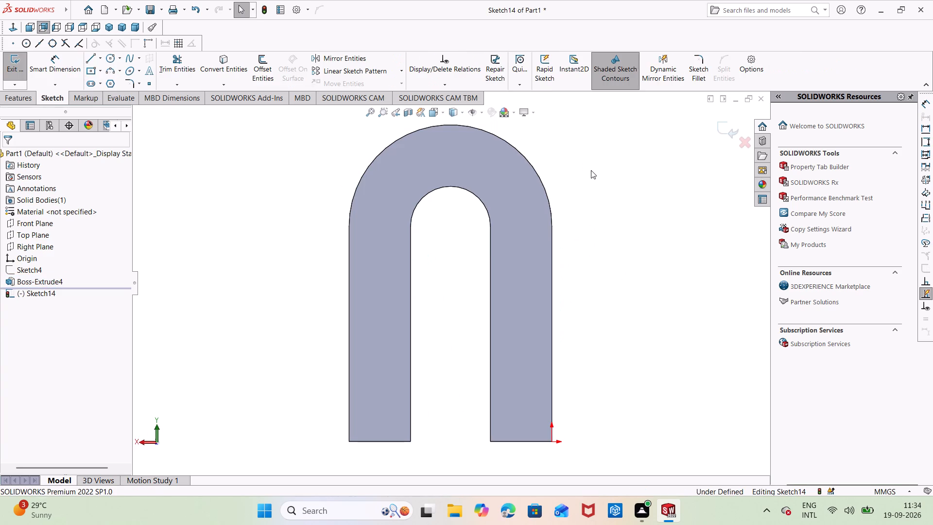
Sketch a round-topped tab on the arch's crown: two vertical lines about 13 mm long joined by a tangent arc of about 8 mm radius.
scroll(557, 184, up, 1)
scroll(557, 187, down, 1)
scroll(557, 187, up, 2)
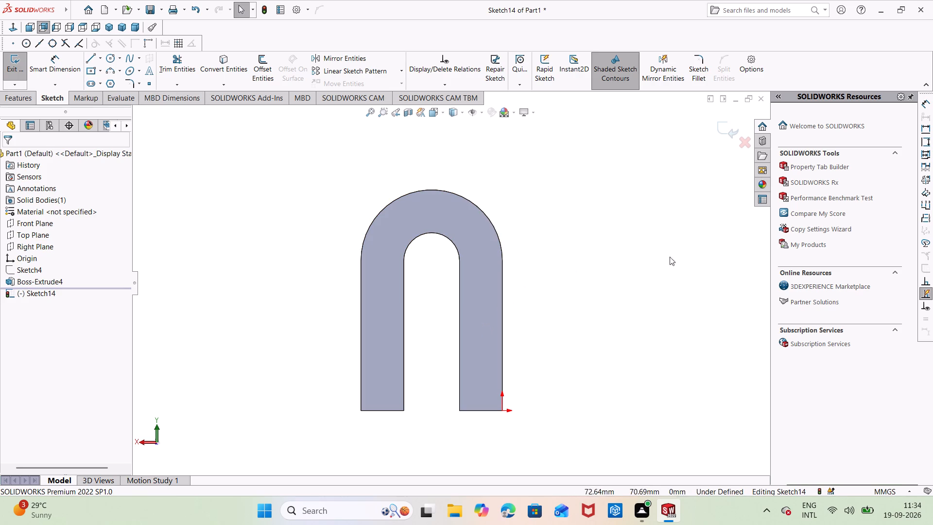
right_drag(679, 254, 579, 247)
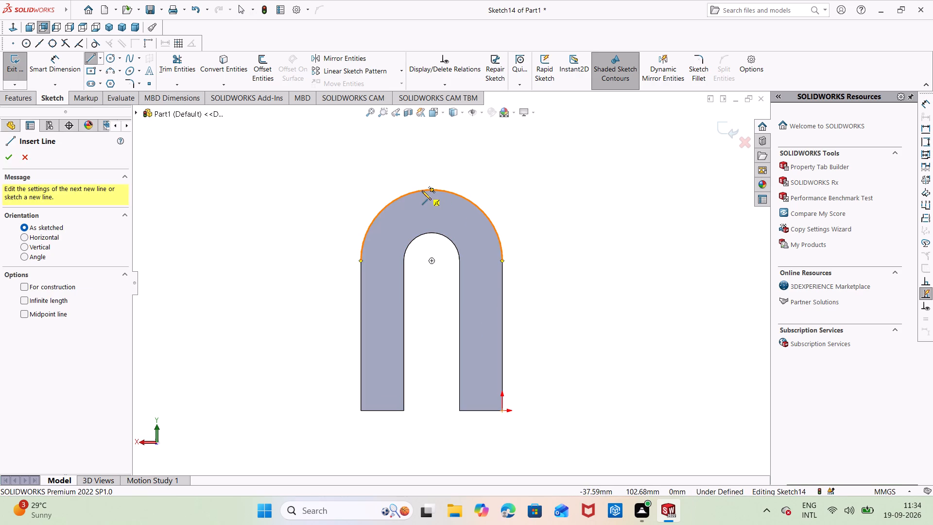
click(418, 192)
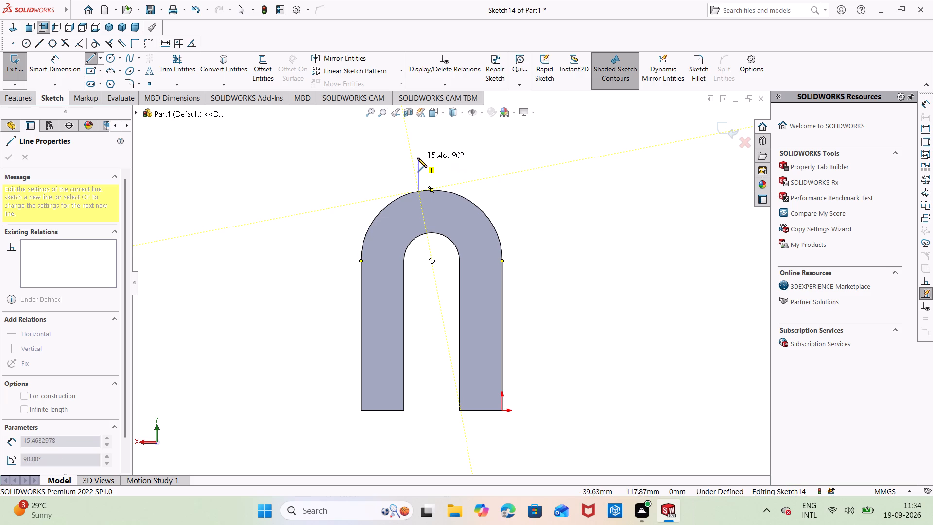
click(420, 164)
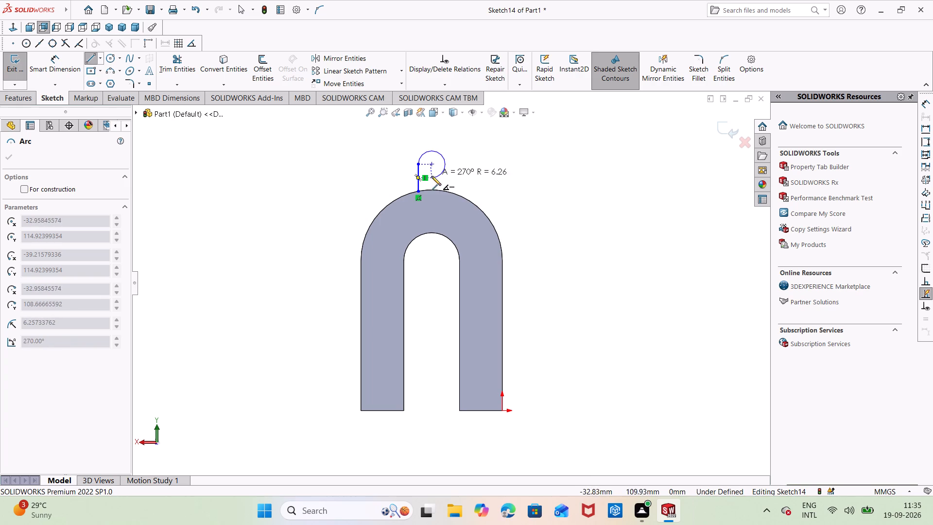
click(453, 163)
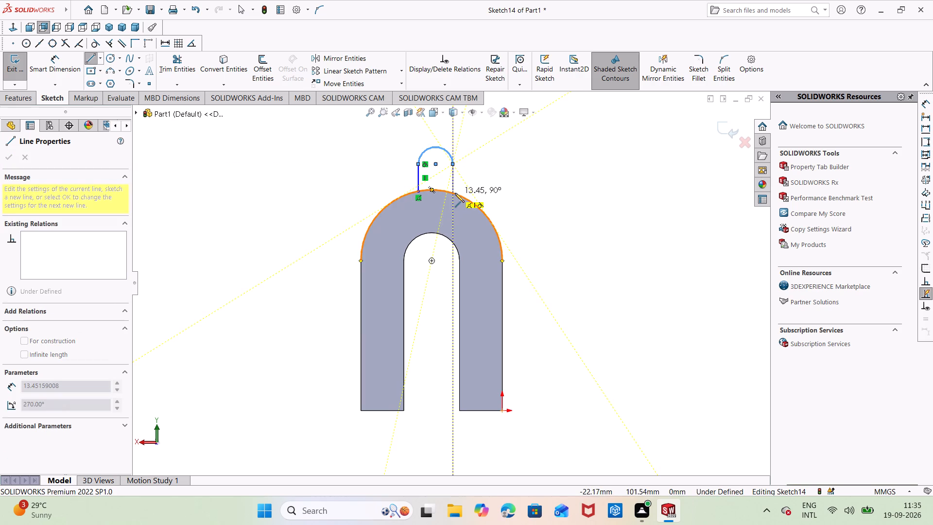
click(453, 193)
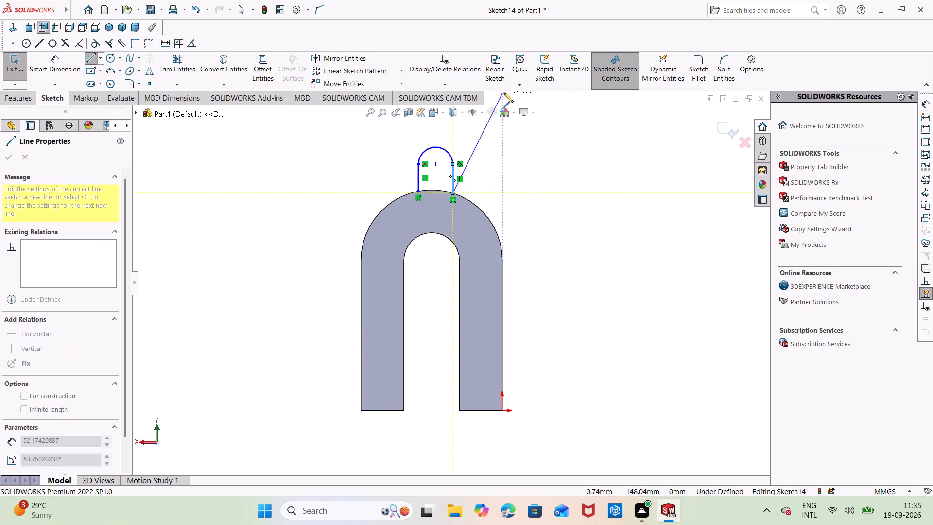
key(Escape)
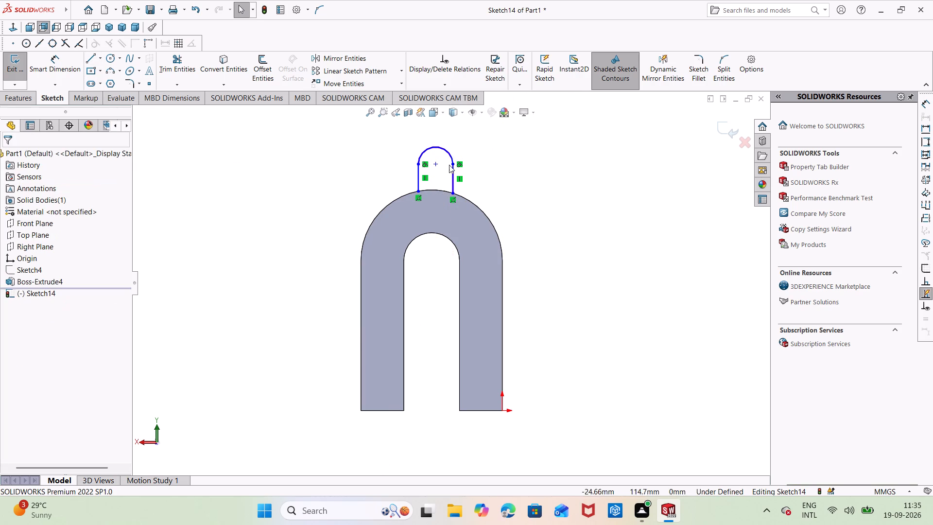
Add a vertical relation between the tab's arc centre and the midpoint of the arch's outer curved edge.
shift+click(434, 163)
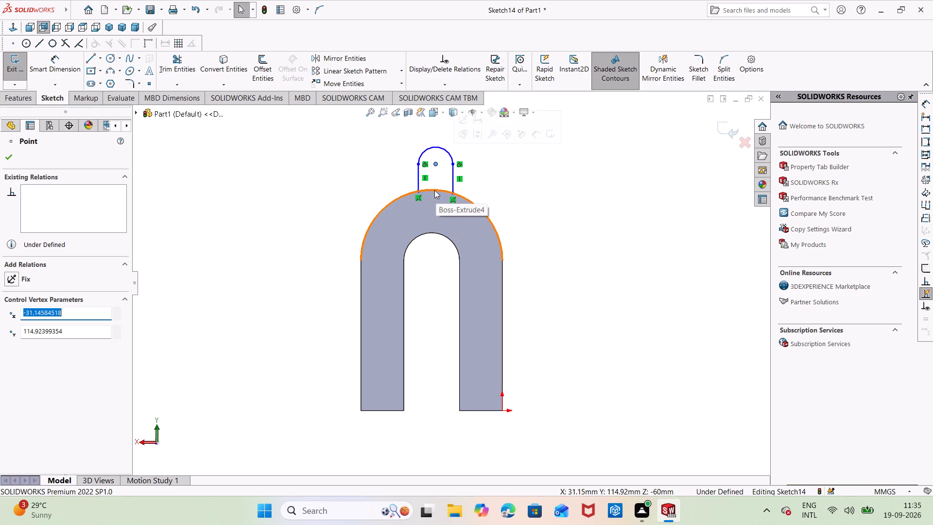
key(grave)
key(Escape)
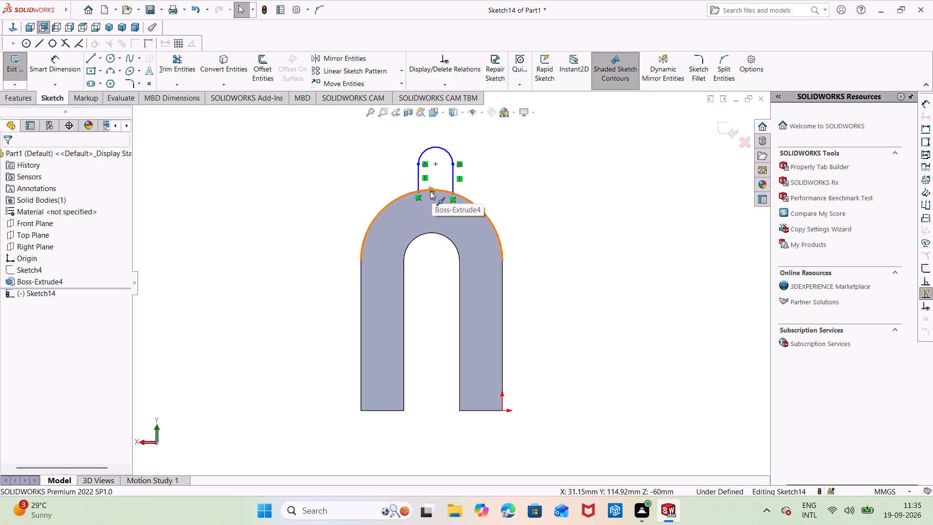
click(432, 189)
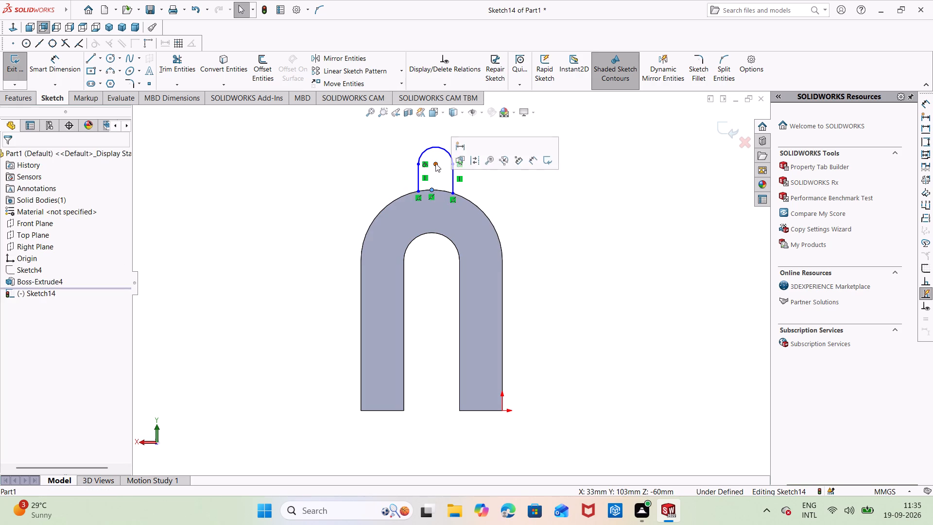
ctrl+click(436, 162)
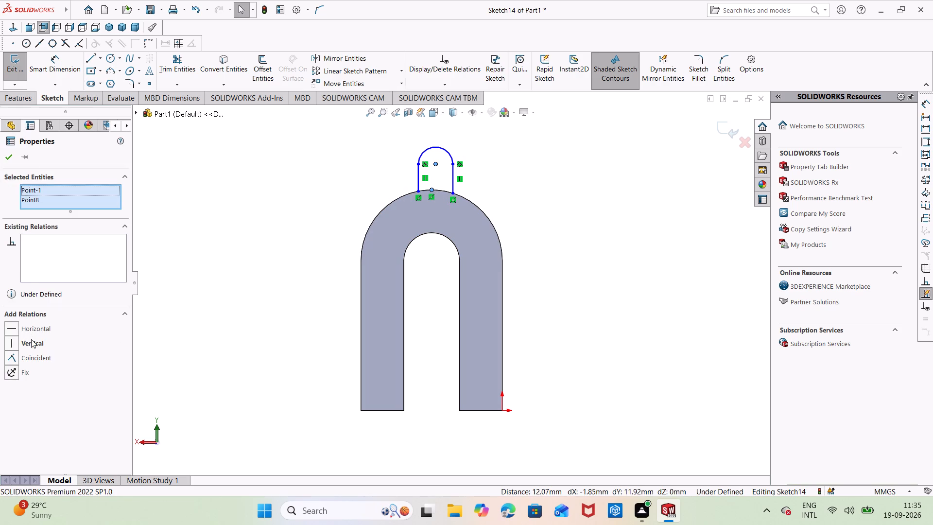
click(33, 341)
click(213, 214)
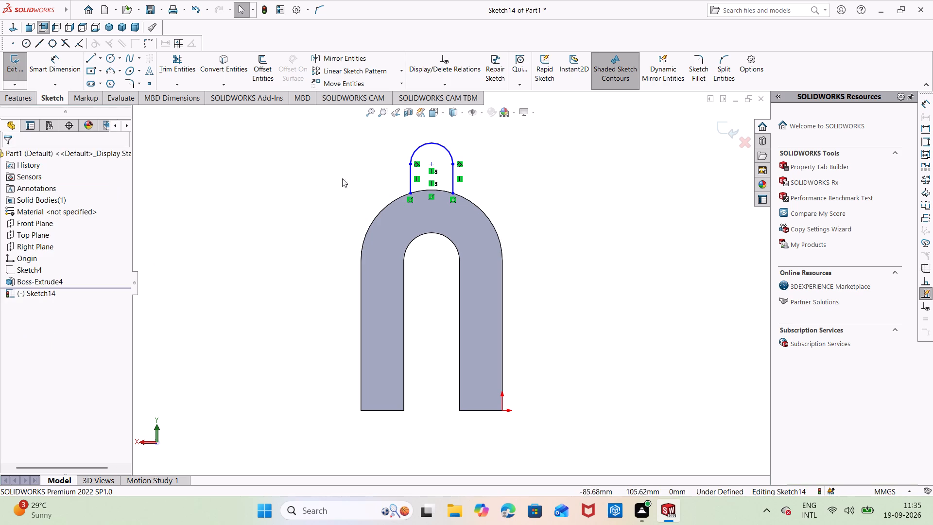
click(328, 209)
Dimension the tab's top arc with a 10 mm radius.
right_drag(310, 240, 308, 182)
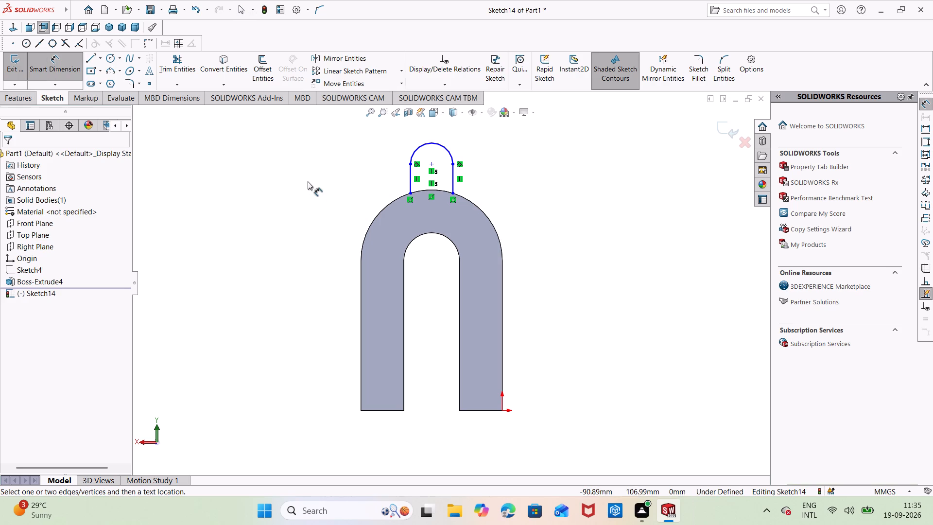
click(445, 147)
click(479, 146)
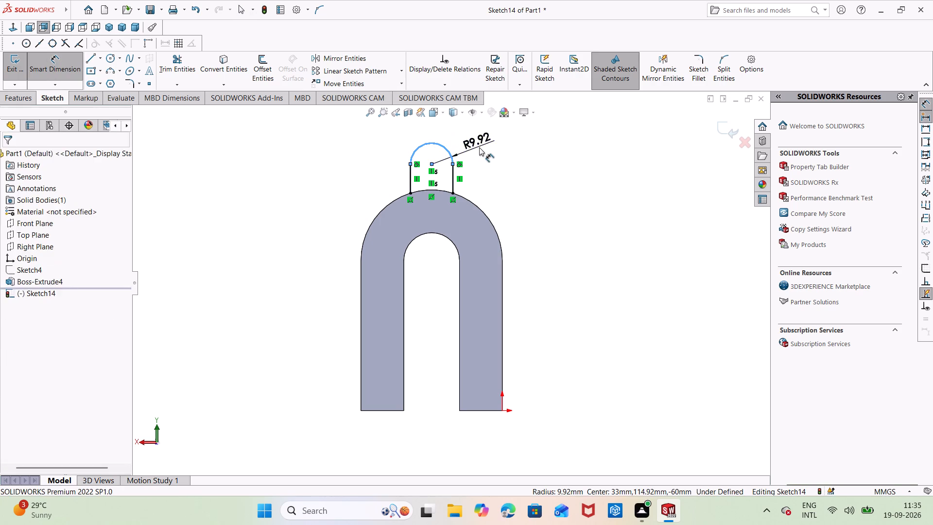
key(BackSpace)
text(10)
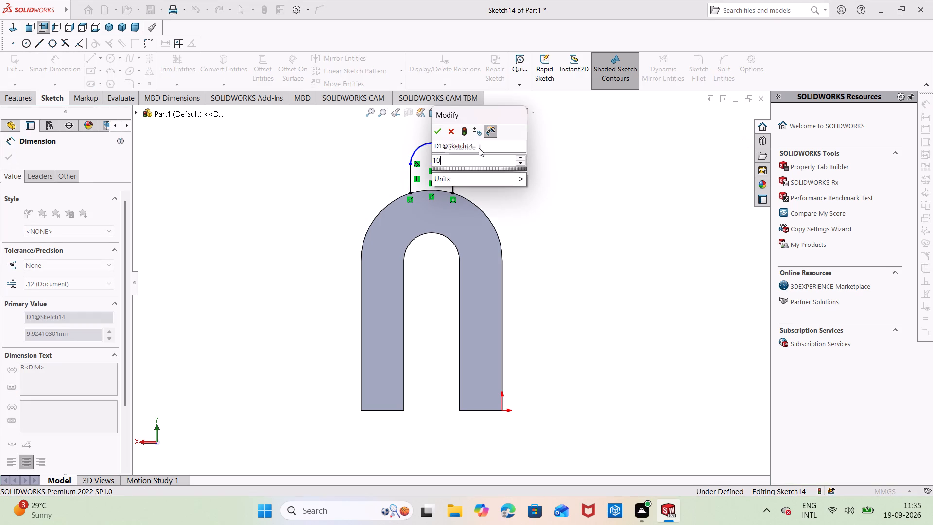
key(Return)
click(489, 161)
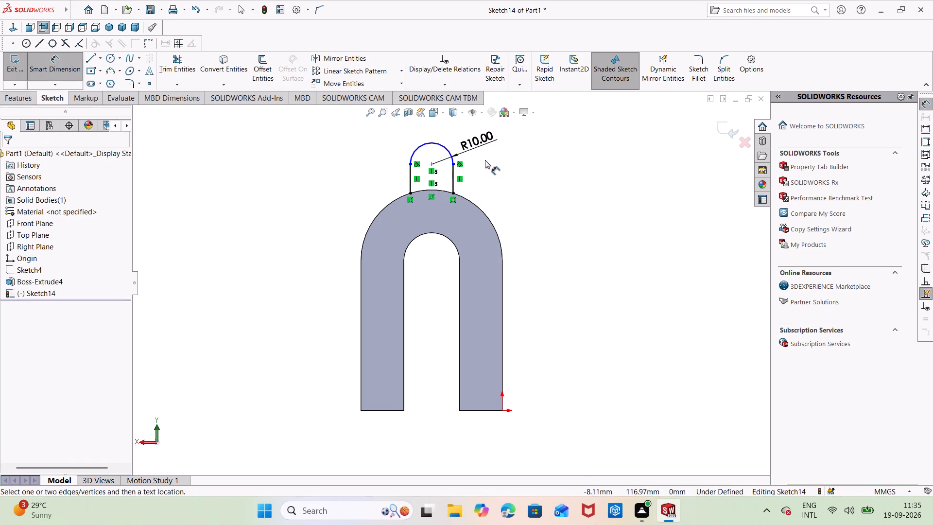
Dimension the tab's right vertical line with a length of 10 mm.
click(454, 172)
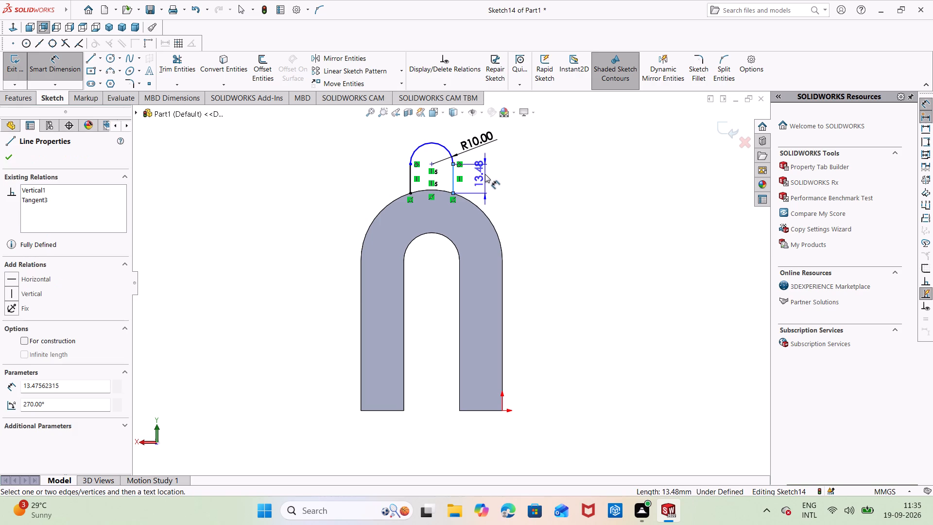
click(485, 174)
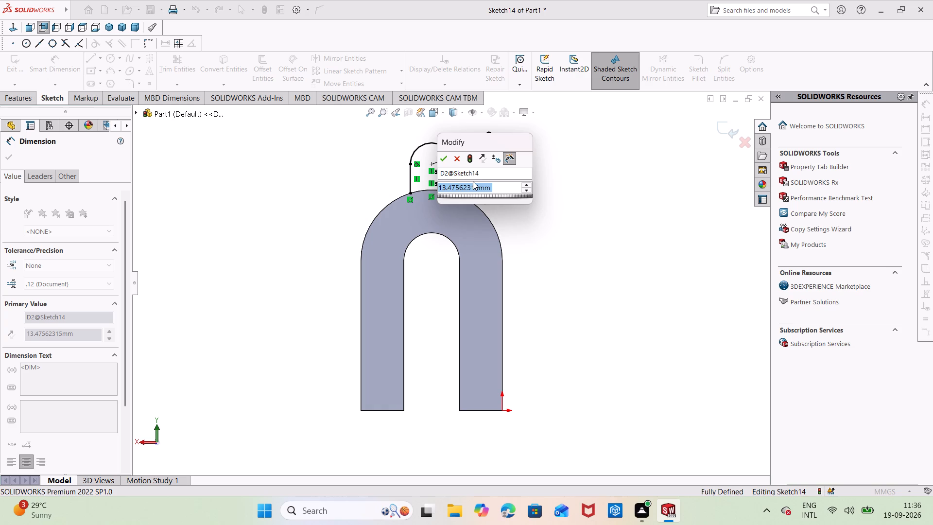
key(BackSpace)
text(10)
key(Return)
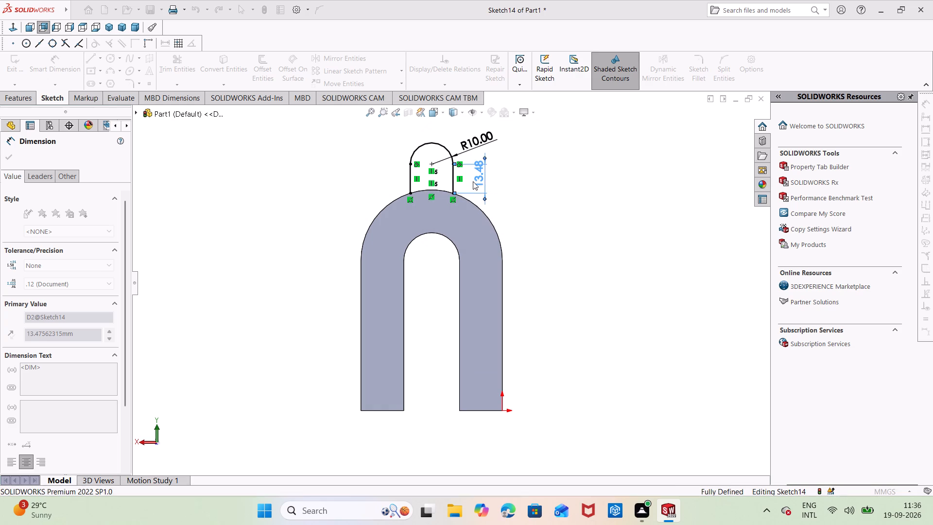
click(495, 164)
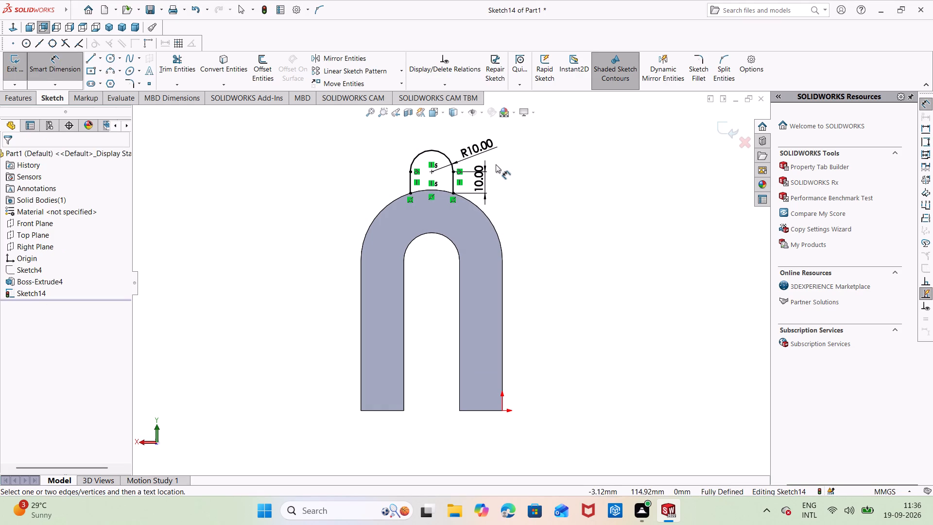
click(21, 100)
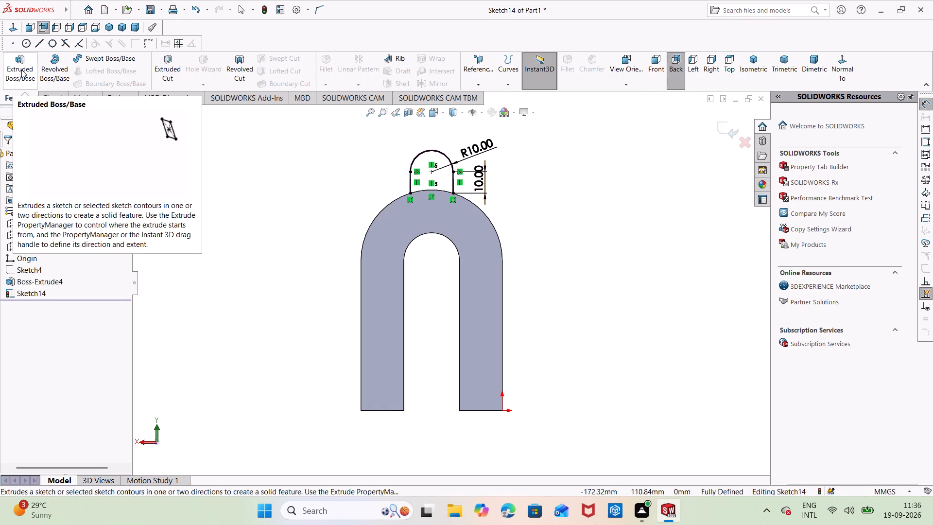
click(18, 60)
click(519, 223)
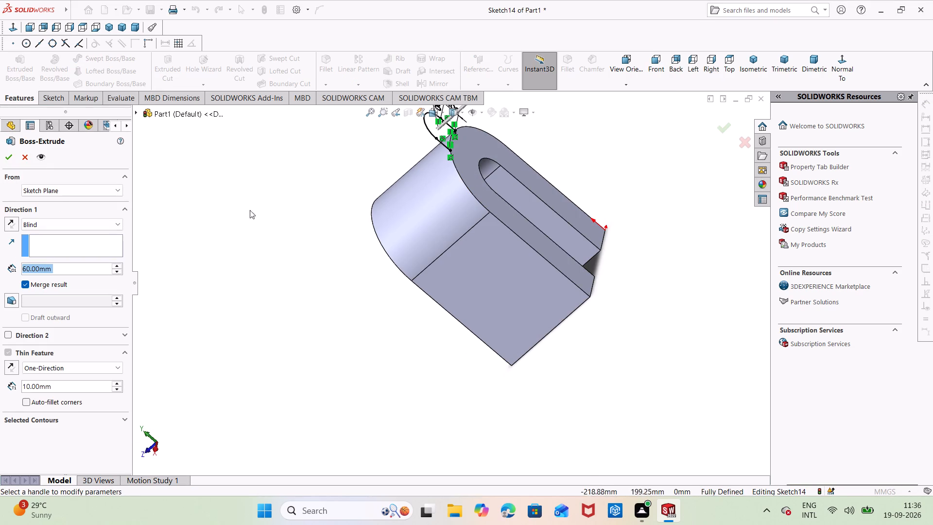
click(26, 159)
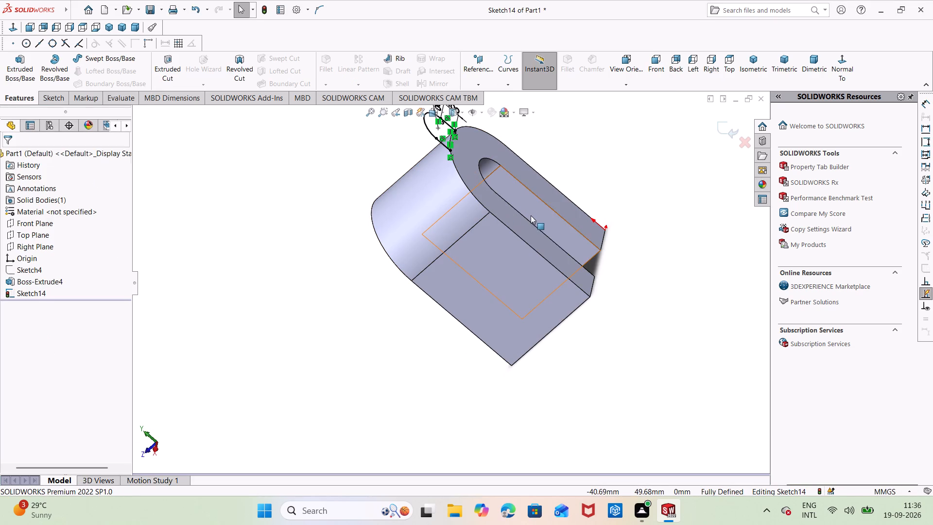
Sketch a circle of about 10 mm diameter centred on the tab's top arc centre.
key(ctrl+8)
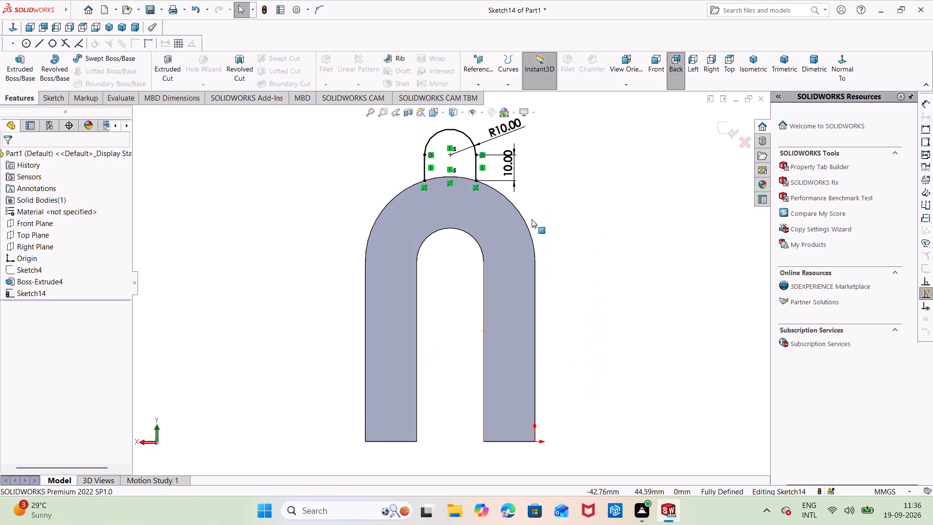
right_drag(631, 235, 627, 169)
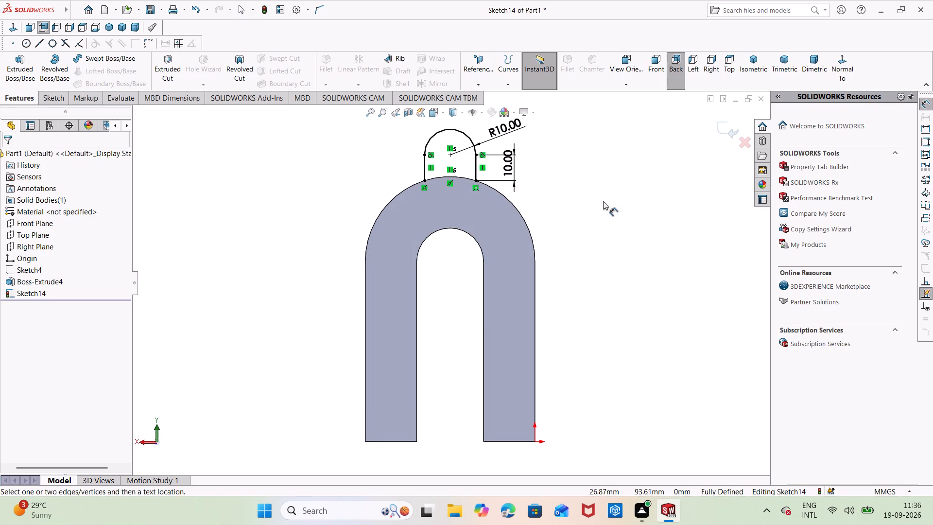
right_drag(605, 209, 675, 239)
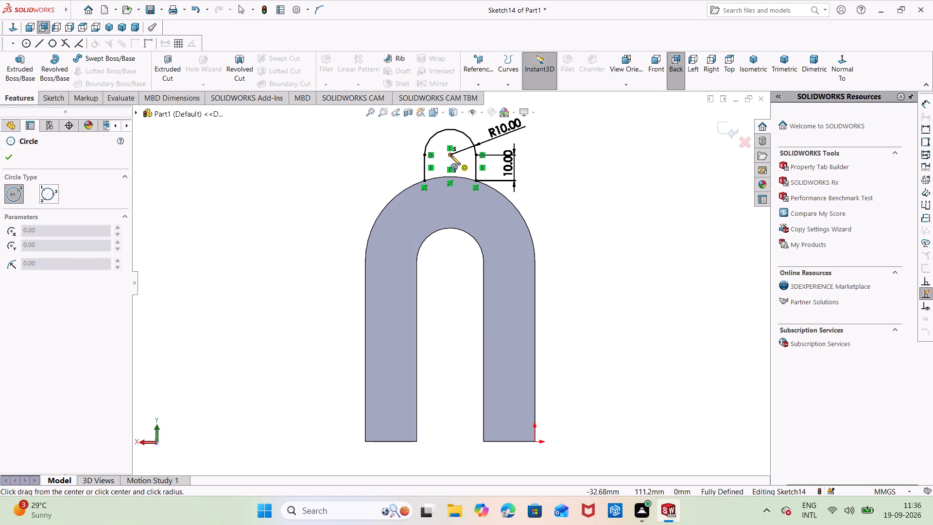
click(451, 156)
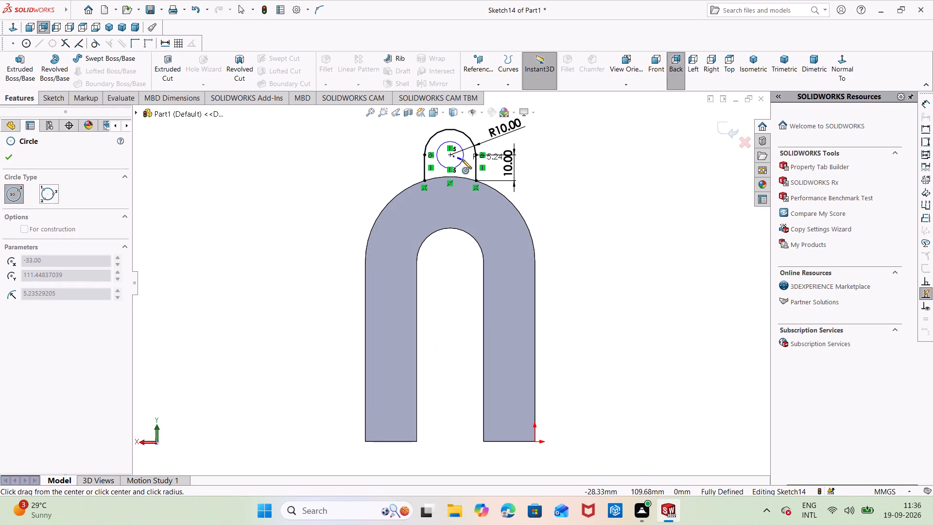
click(462, 159)
key(Escape)
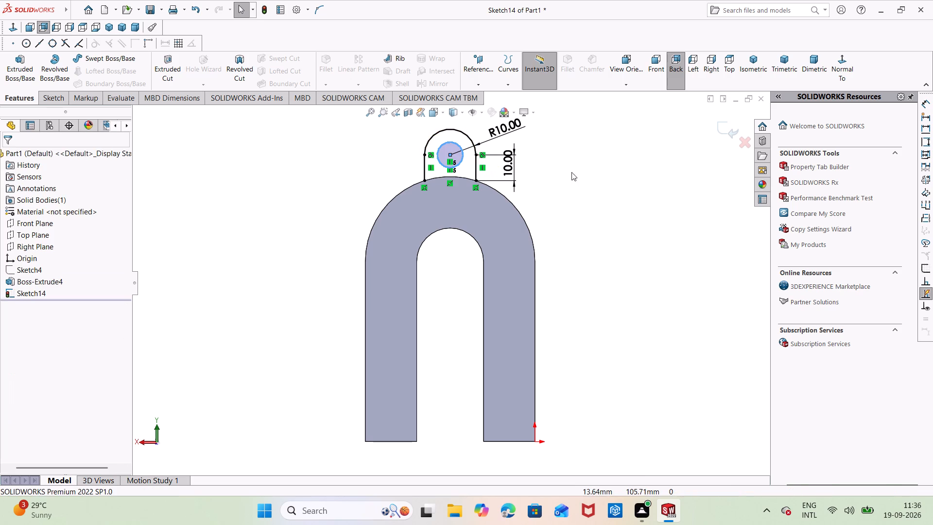
Dimension the tab's hole circle with a 10 mm diameter.
right_drag(597, 198, 583, 154)
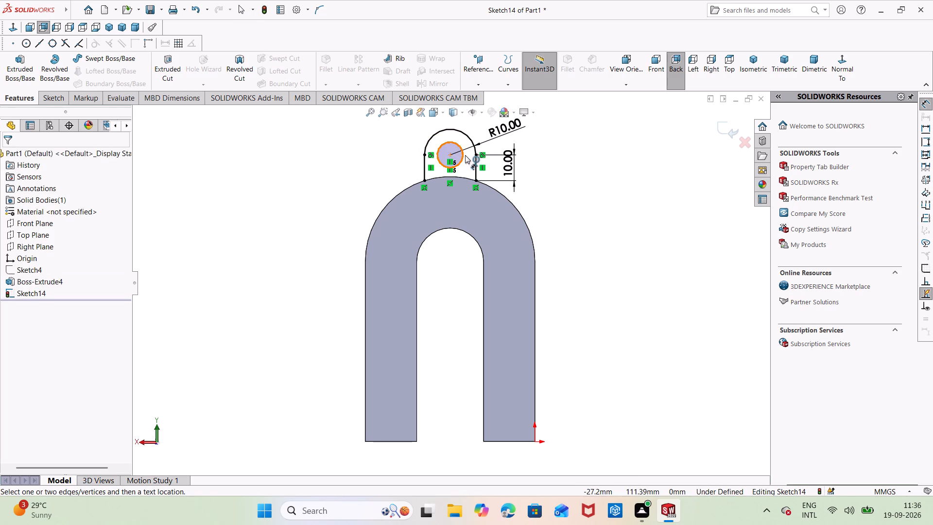
click(465, 154)
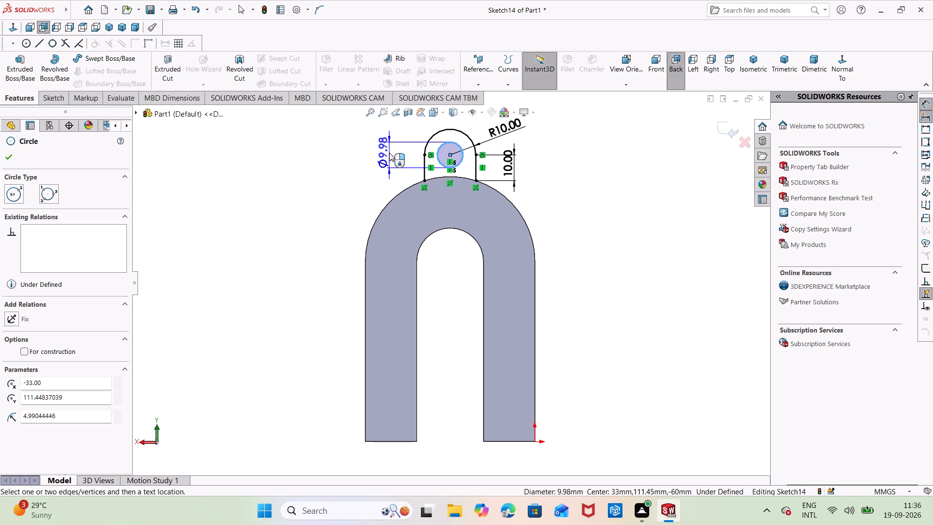
click(389, 153)
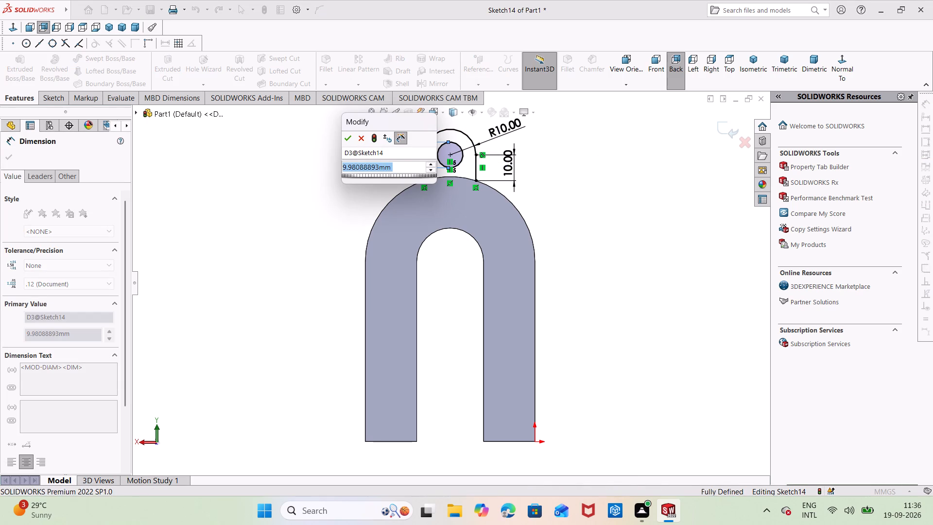
key(BackSpace)
text(10)
key(Return)
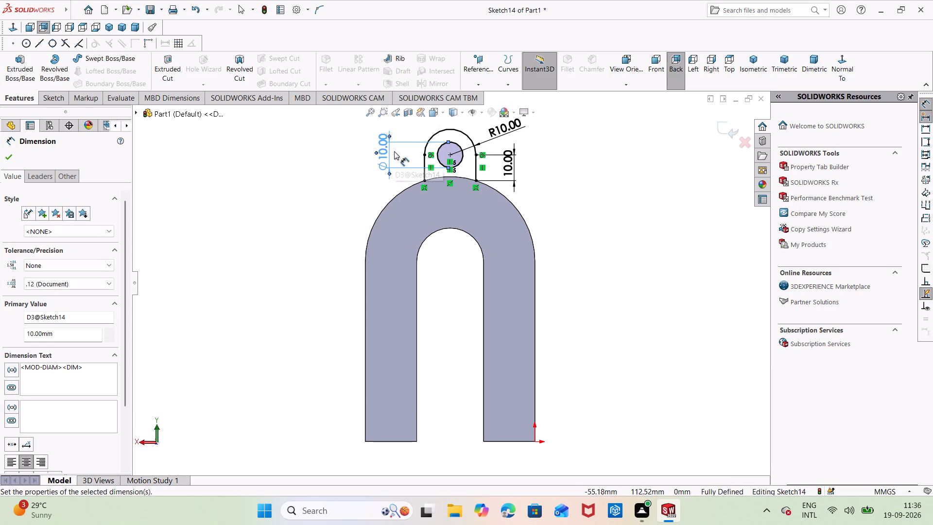
click(411, 131)
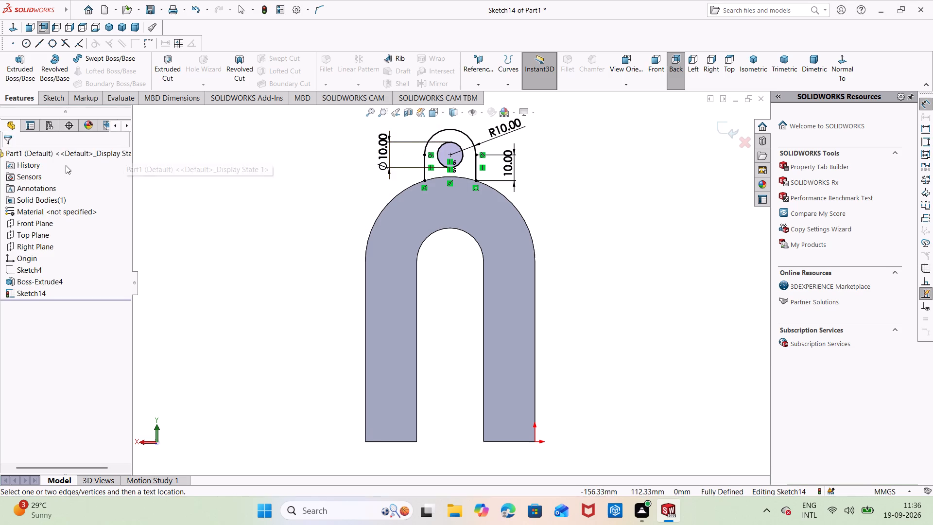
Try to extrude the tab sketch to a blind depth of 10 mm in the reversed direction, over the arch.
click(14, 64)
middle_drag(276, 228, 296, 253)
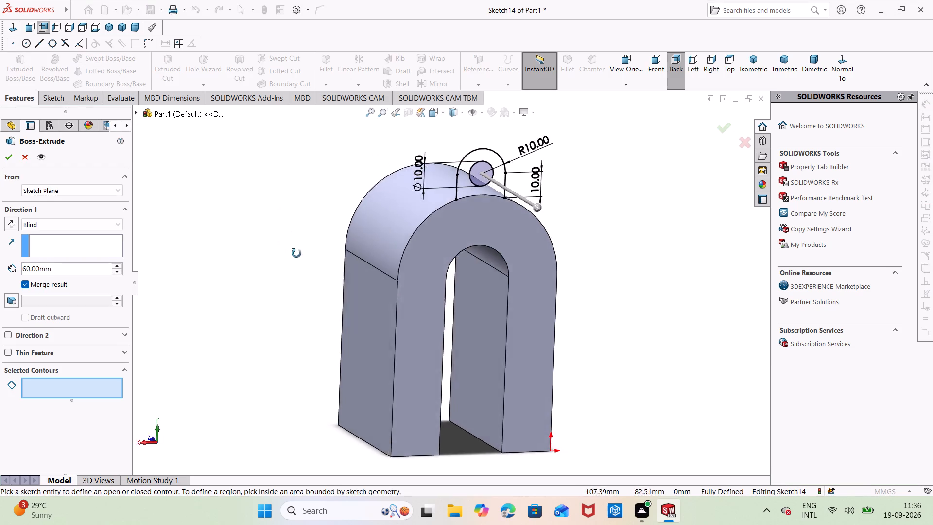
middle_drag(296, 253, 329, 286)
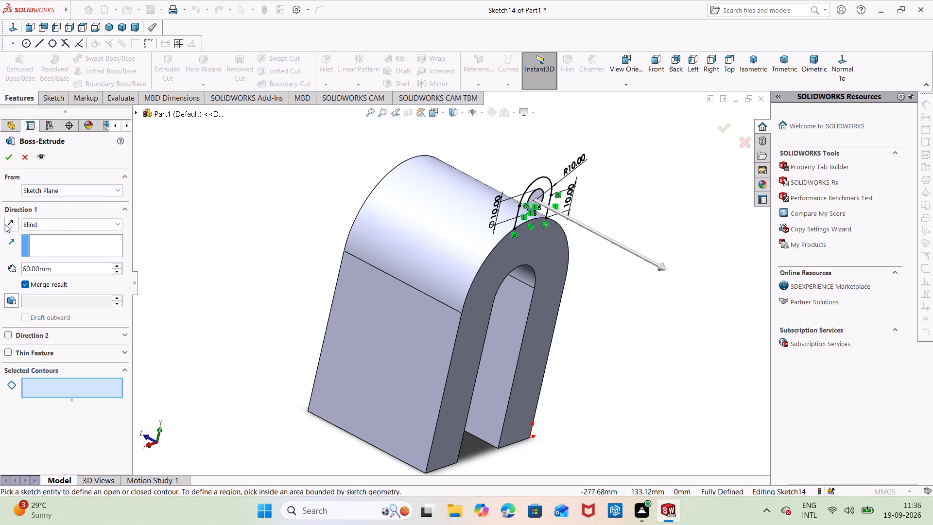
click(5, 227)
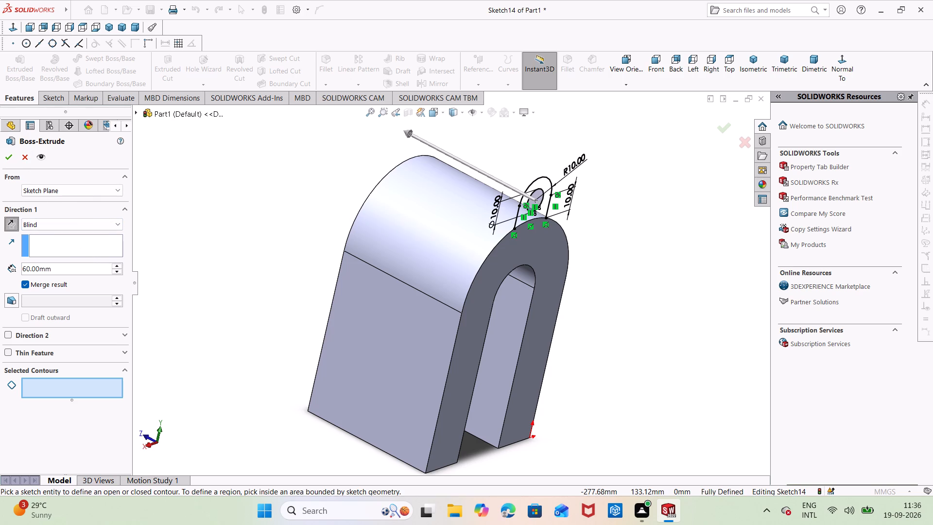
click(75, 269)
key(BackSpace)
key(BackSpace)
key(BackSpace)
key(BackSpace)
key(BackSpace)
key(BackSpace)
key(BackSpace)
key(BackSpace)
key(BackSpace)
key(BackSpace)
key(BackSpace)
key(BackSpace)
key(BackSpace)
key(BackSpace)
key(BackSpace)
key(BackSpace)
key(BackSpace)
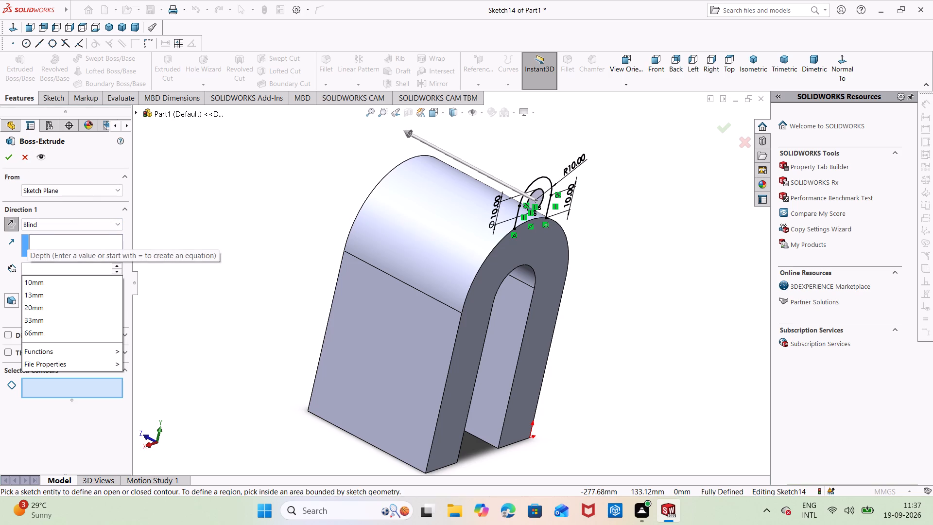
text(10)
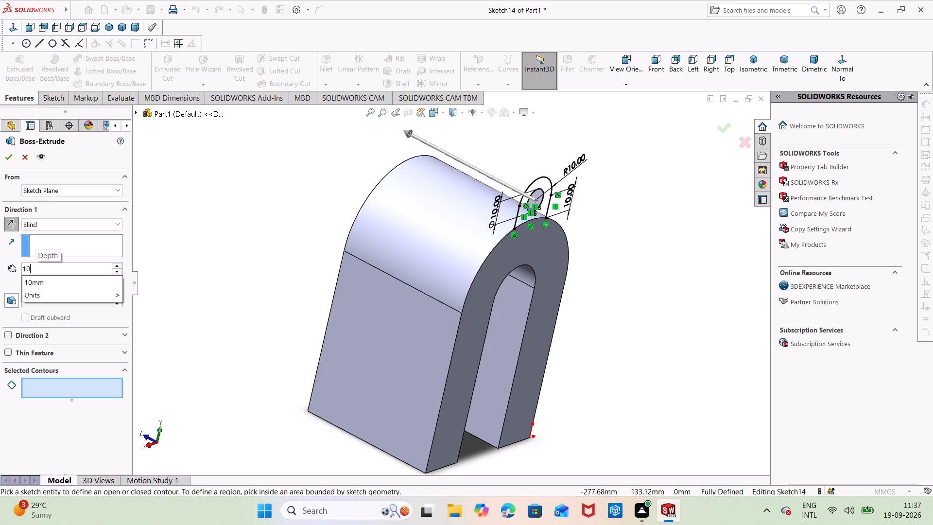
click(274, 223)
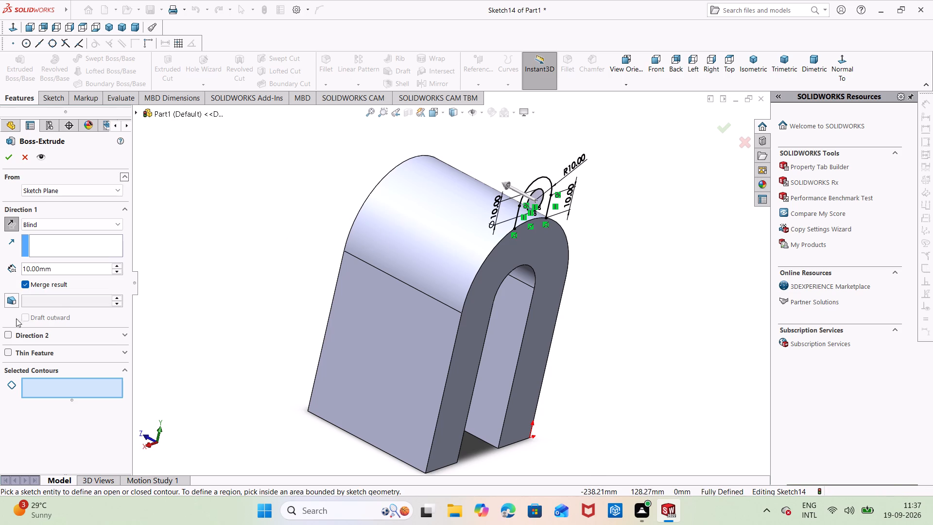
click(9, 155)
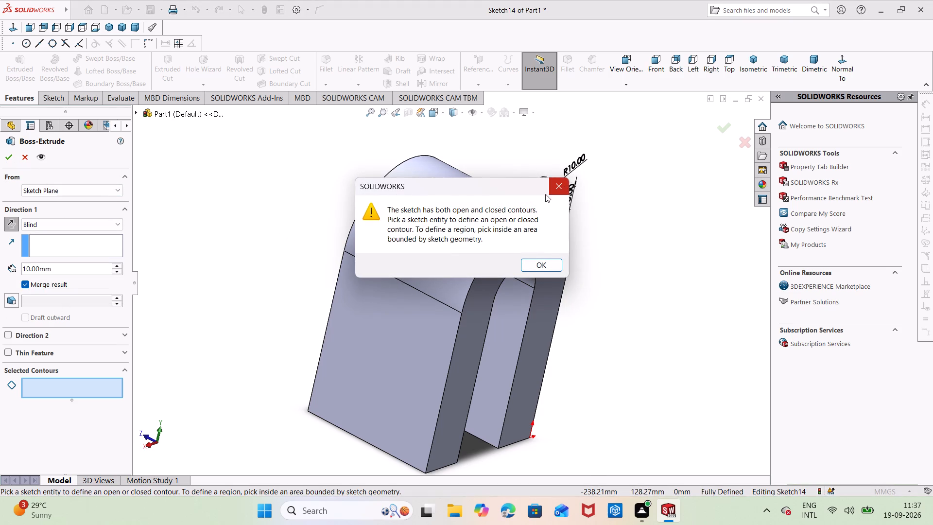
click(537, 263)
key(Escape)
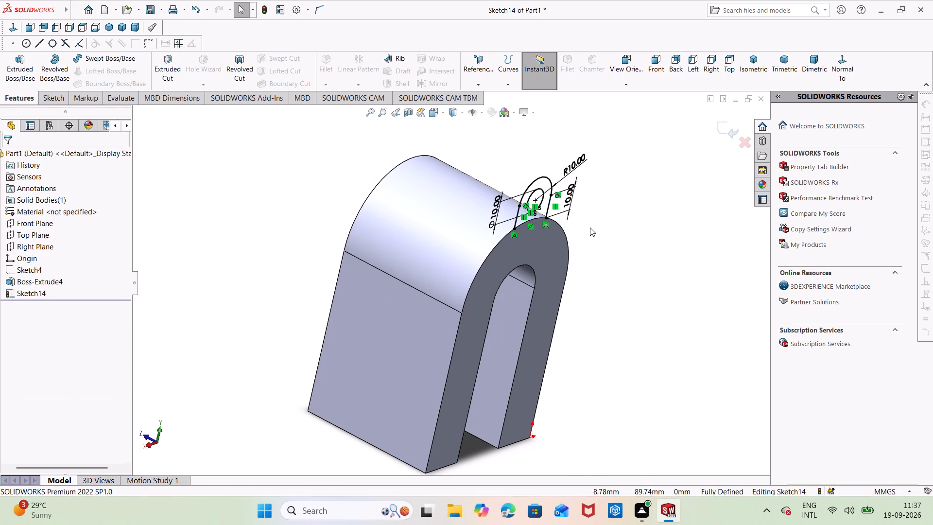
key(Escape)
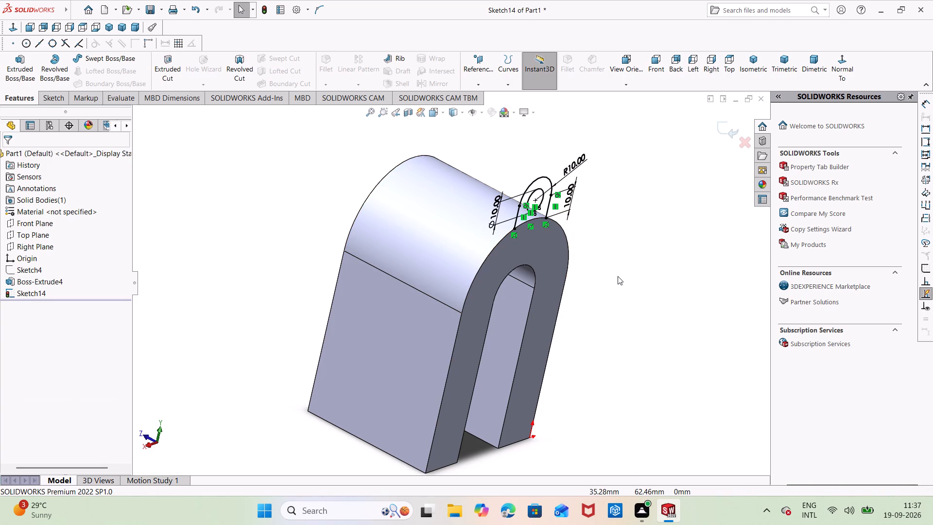
Close the tab profile with a three-point arc of about 33 mm radius joining the vertical lines' lower ends along the arch's outer edge.
key(ctrl+8)
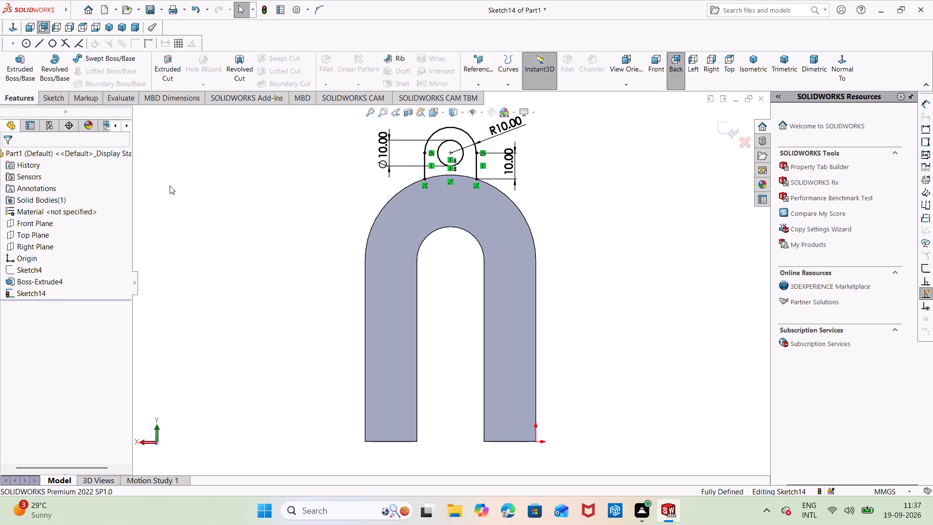
right_drag(437, 407, 455, 320)
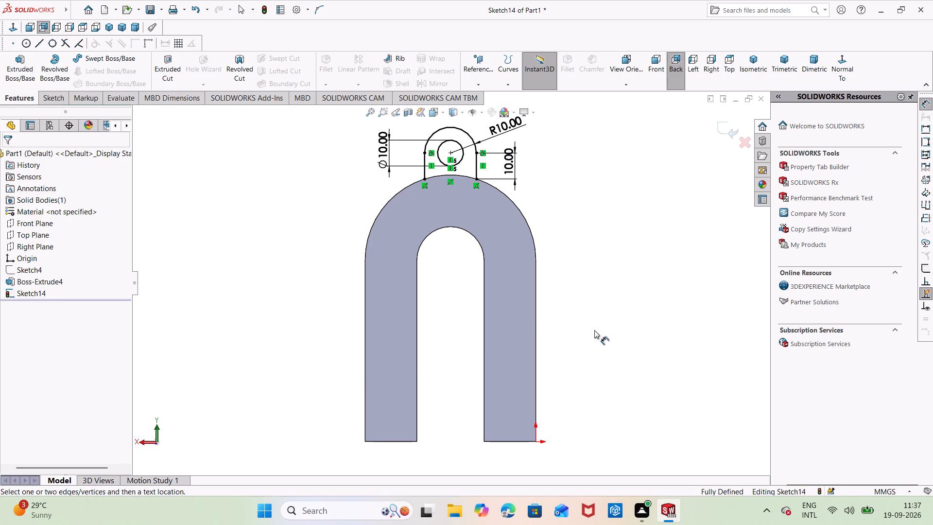
key(Escape)
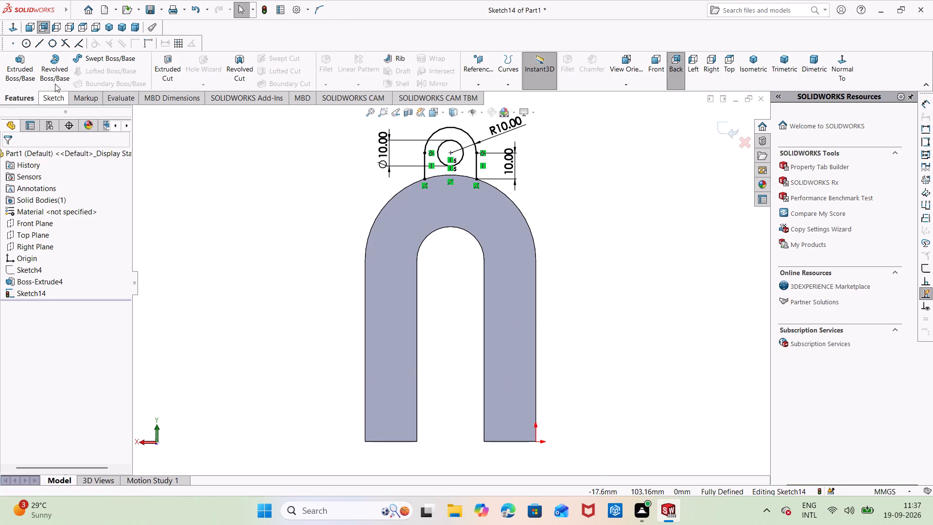
click(51, 98)
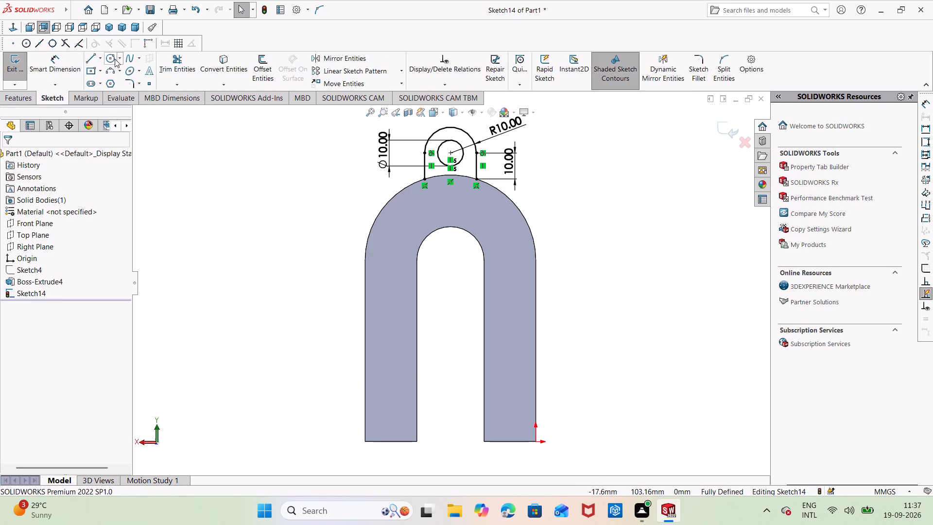
click(109, 74)
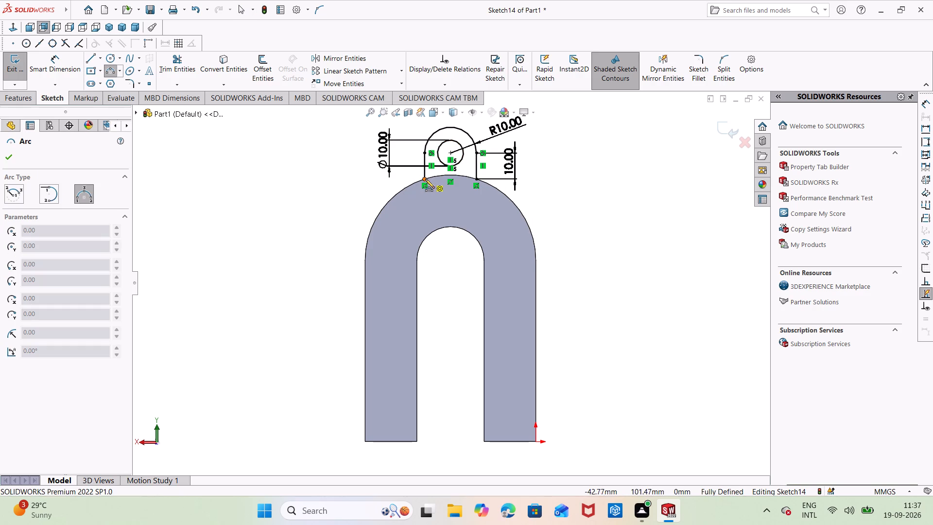
click(425, 179)
click(476, 179)
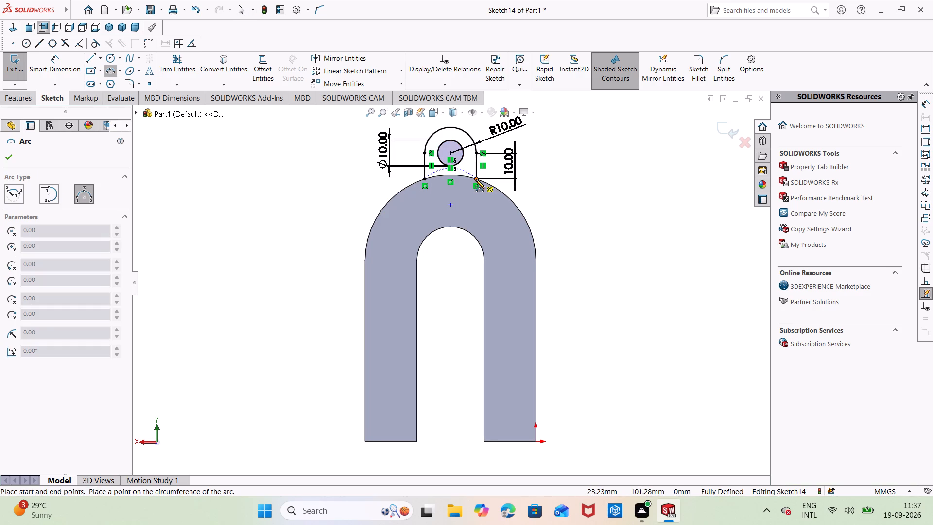
click(455, 175)
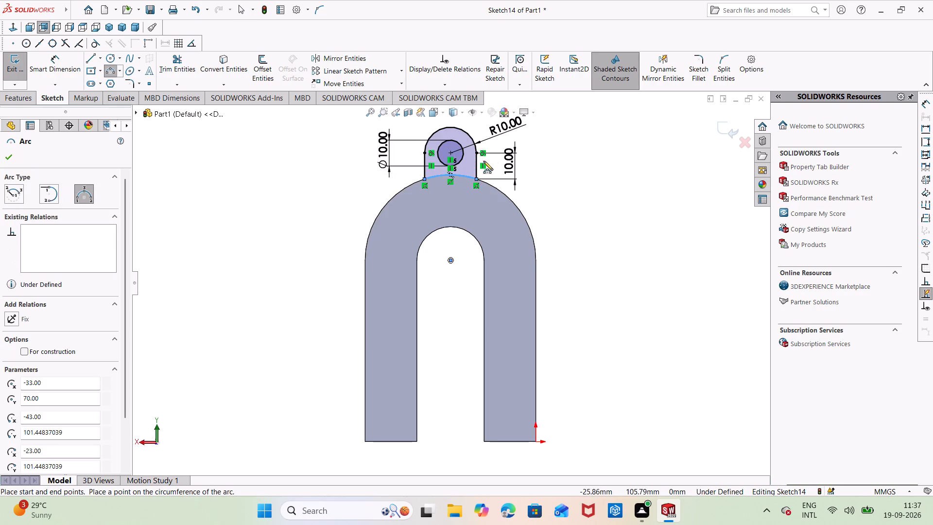
click(558, 154)
key(Escape)
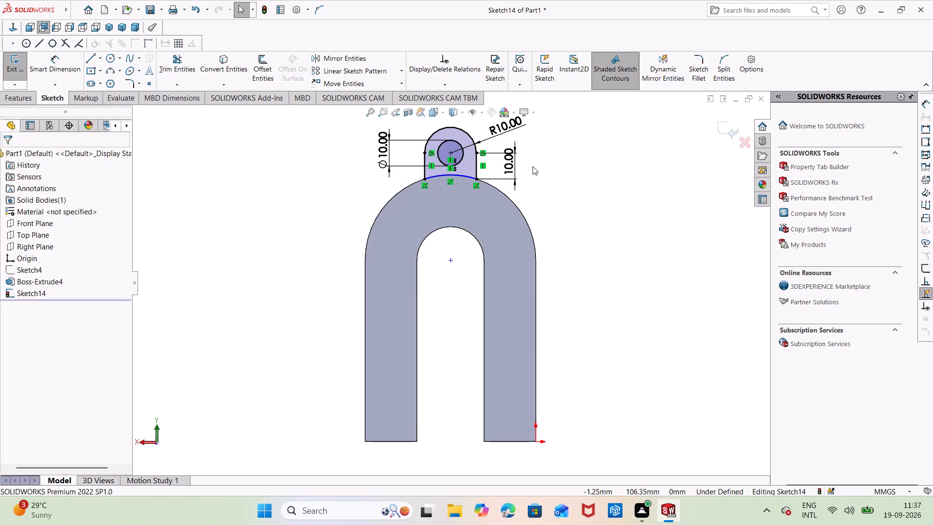
Dimension the radius of the arc closing the bottom of the tab profile.
right_drag(572, 207, 579, 126)
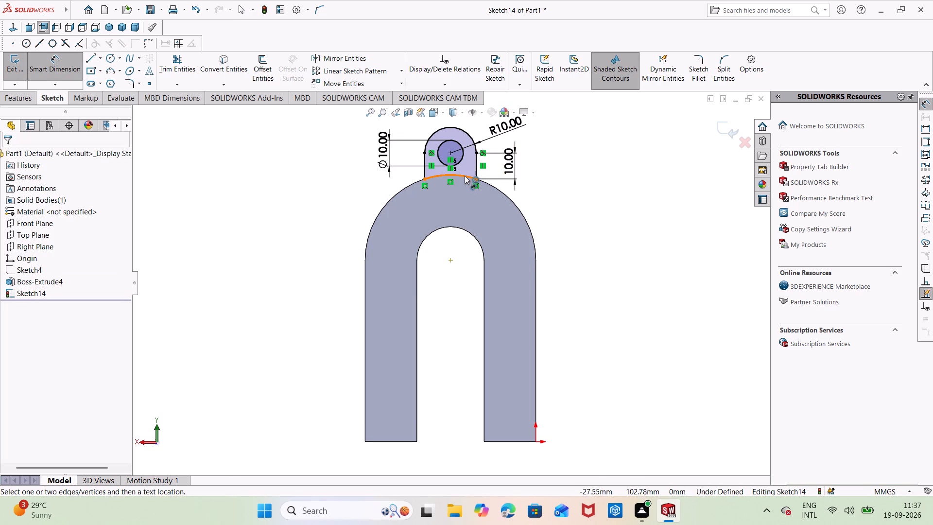
click(464, 175)
click(454, 203)
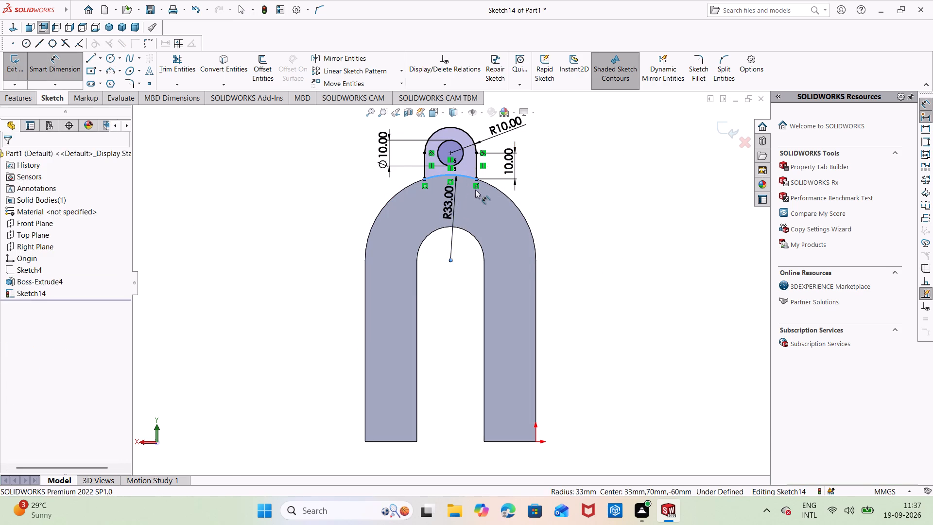
click(414, 183)
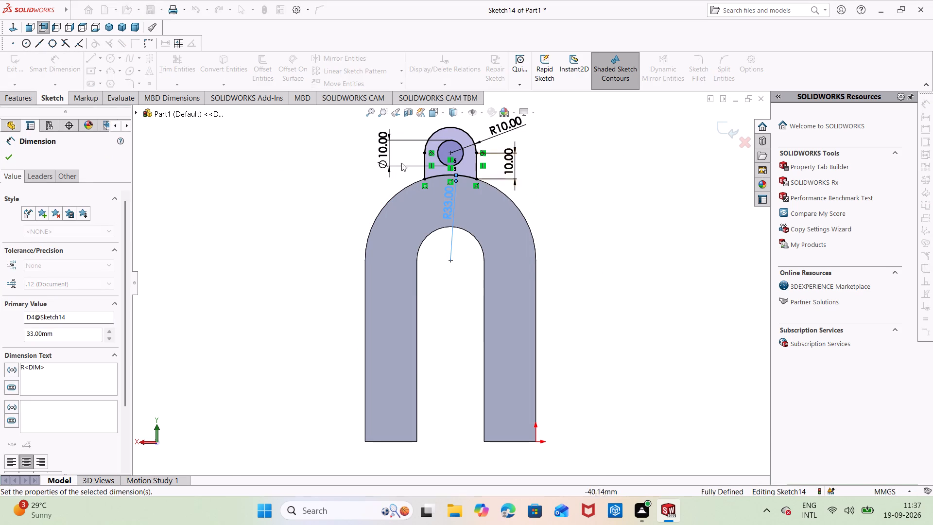
Extrude the tab sketch to a blind depth of 10 mm in the reversed direction, over the arch, merged with the body.
click(15, 99)
click(11, 62)
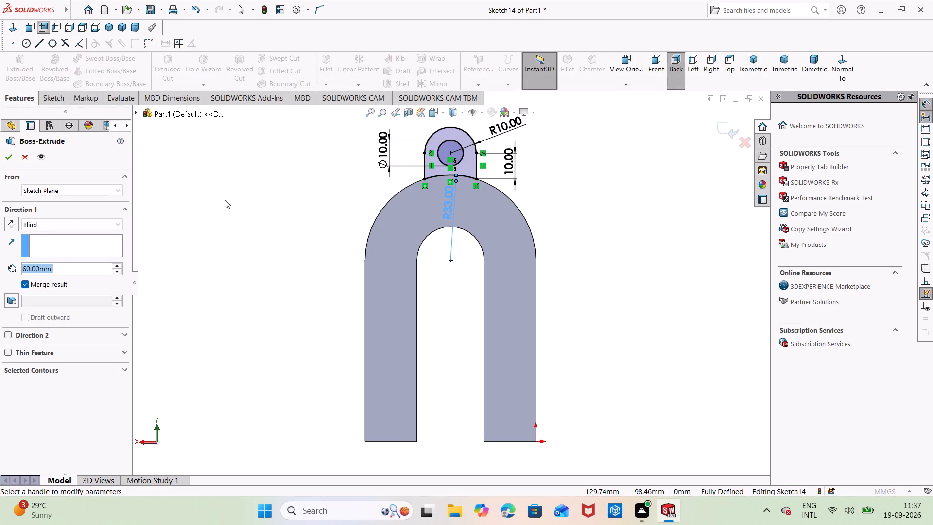
middle_drag(275, 236, 325, 285)
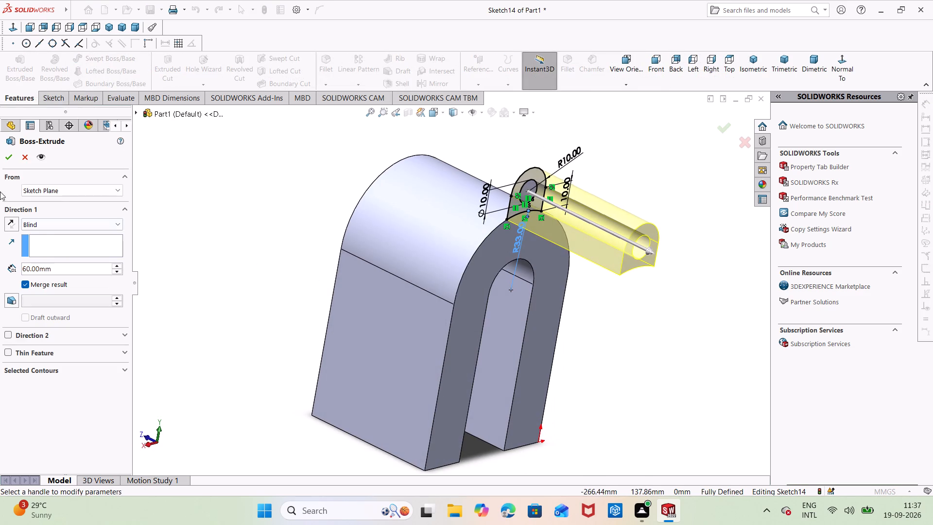
click(11, 223)
click(69, 273)
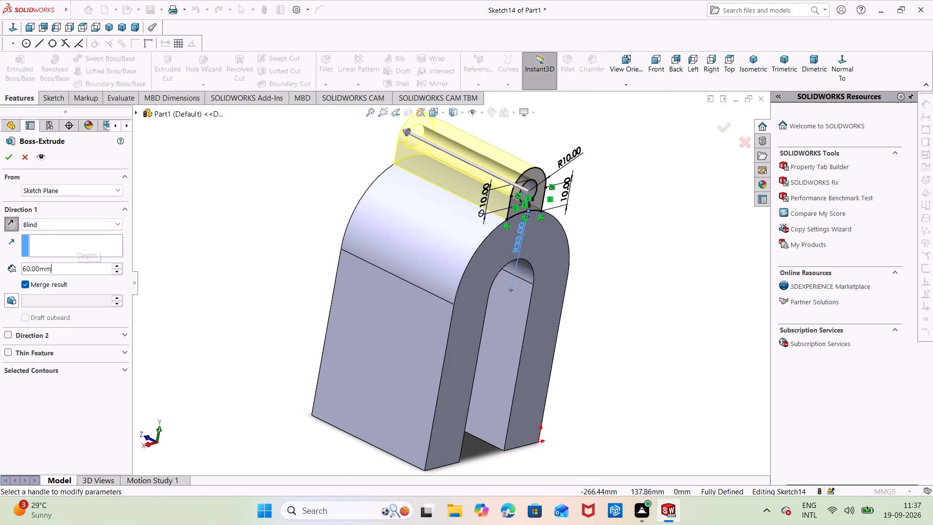
key(BackSpace)
key(BackSpace)
key(BackSpace)
key(BackSpace)
key(BackSpace)
key(BackSpace)
key(BackSpace)
key(BackSpace)
key(BackSpace)
key(BackSpace)
key(BackSpace)
key(BackSpace)
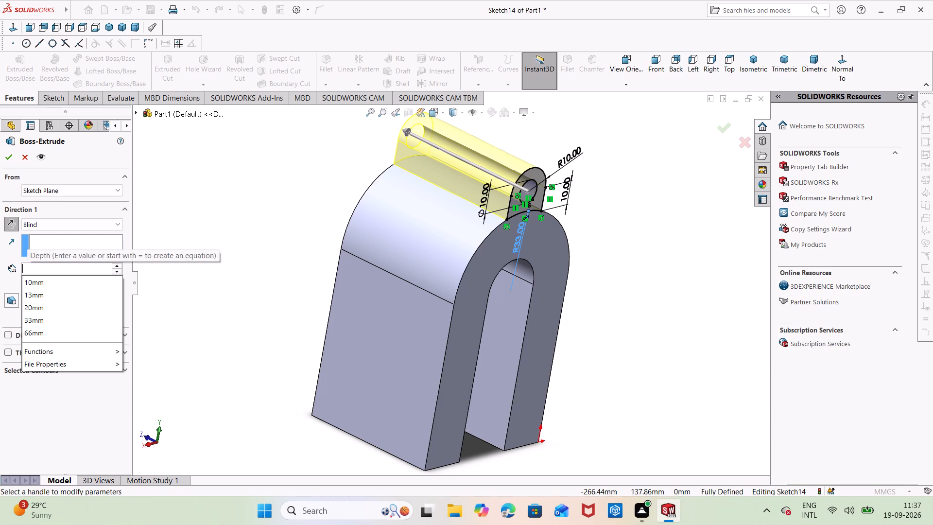
text(10)
key(Return)
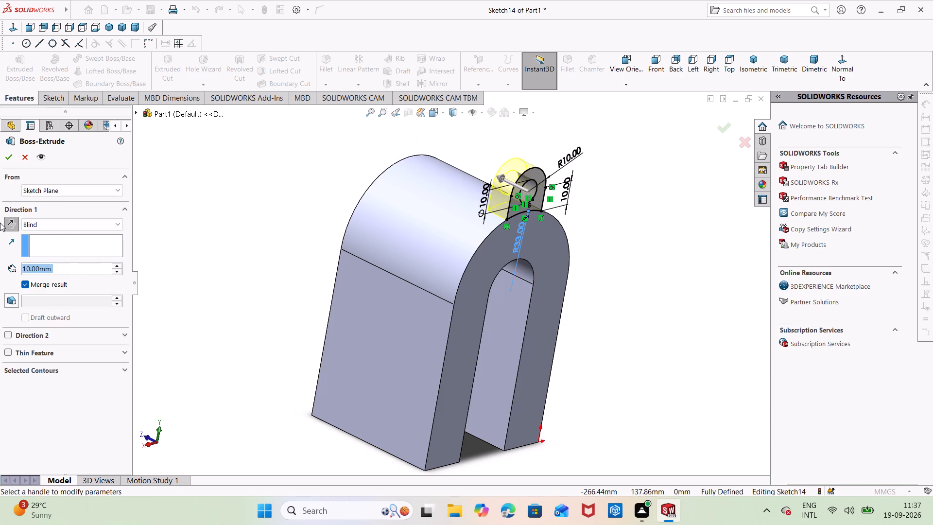
click(6, 160)
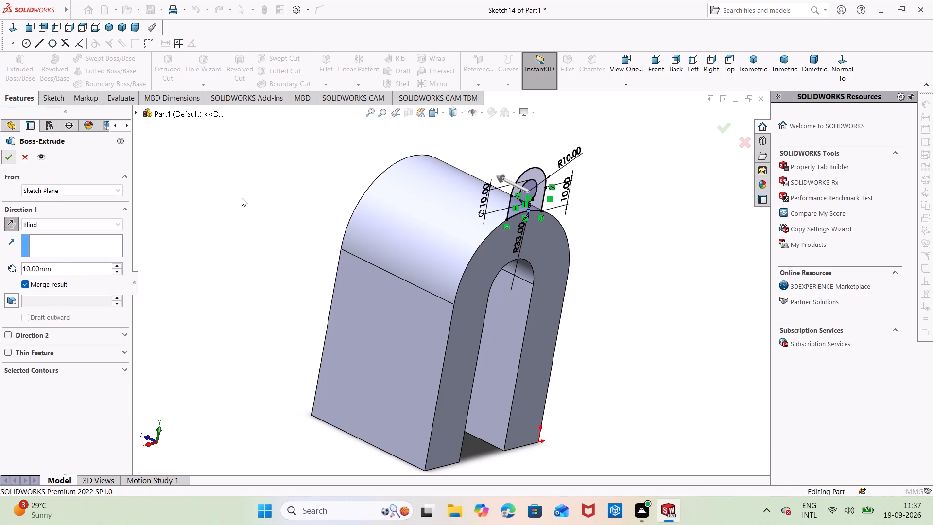
click(324, 211)
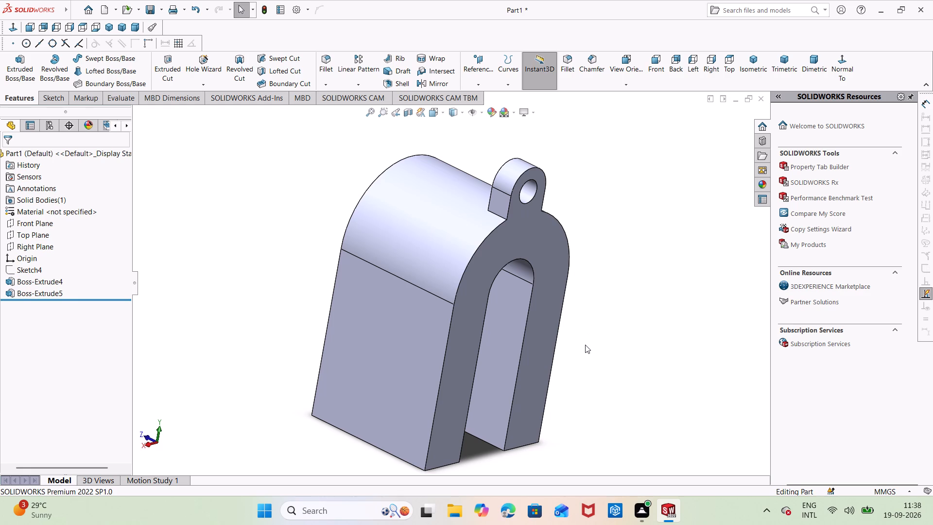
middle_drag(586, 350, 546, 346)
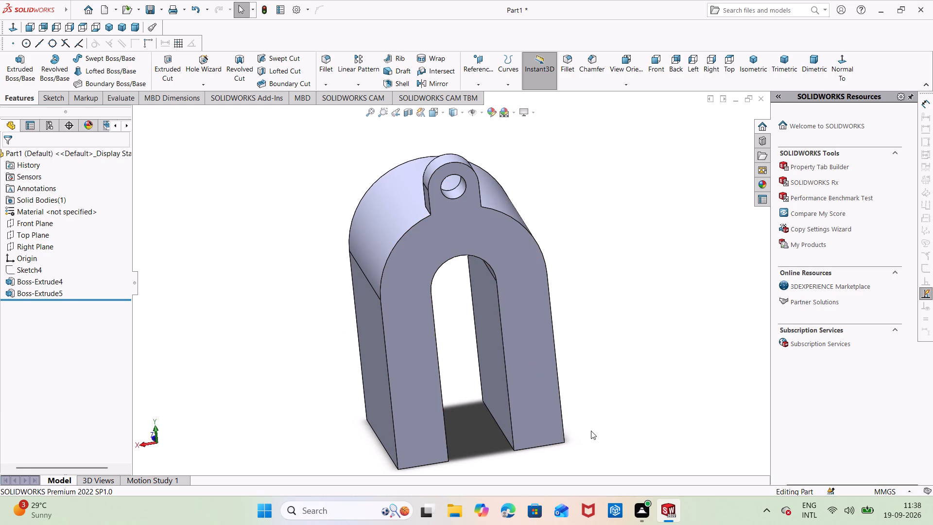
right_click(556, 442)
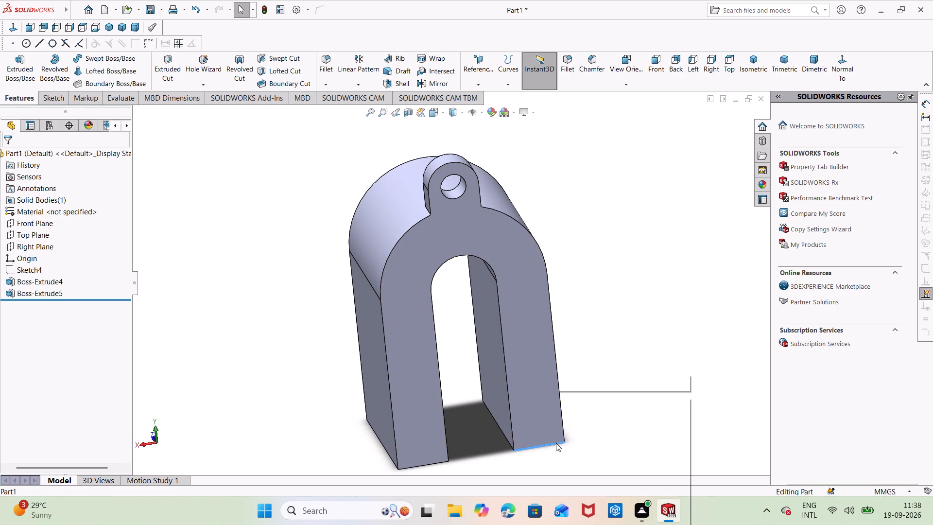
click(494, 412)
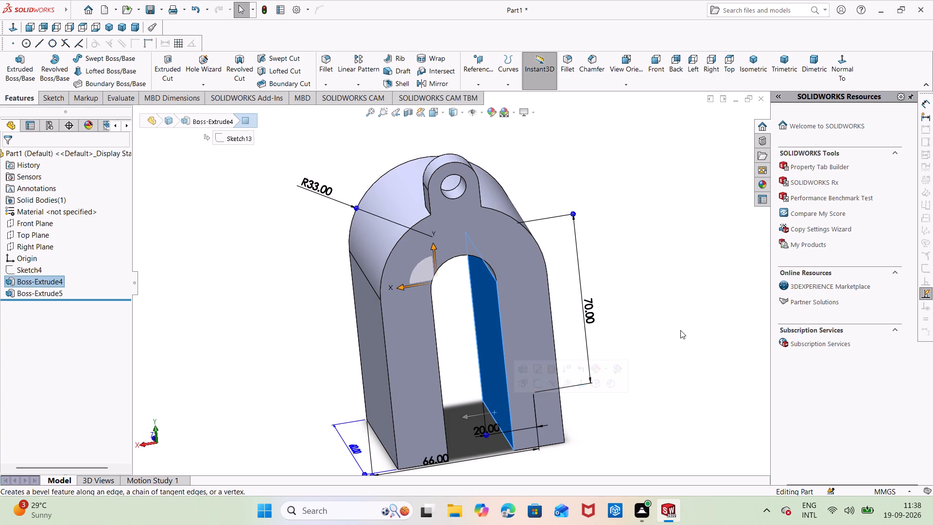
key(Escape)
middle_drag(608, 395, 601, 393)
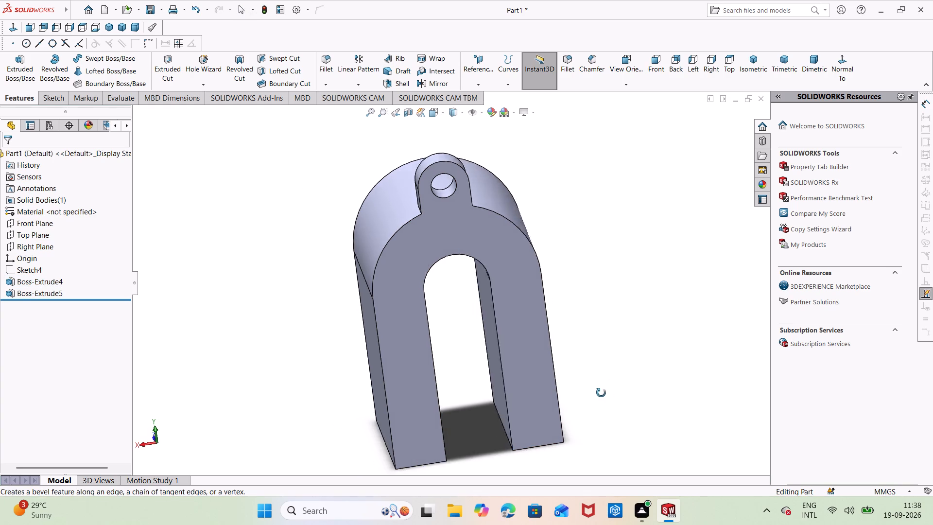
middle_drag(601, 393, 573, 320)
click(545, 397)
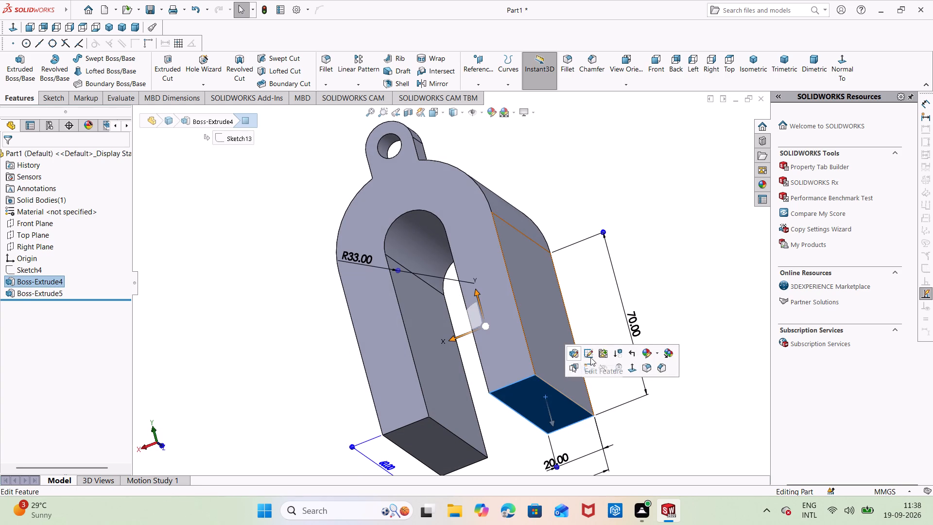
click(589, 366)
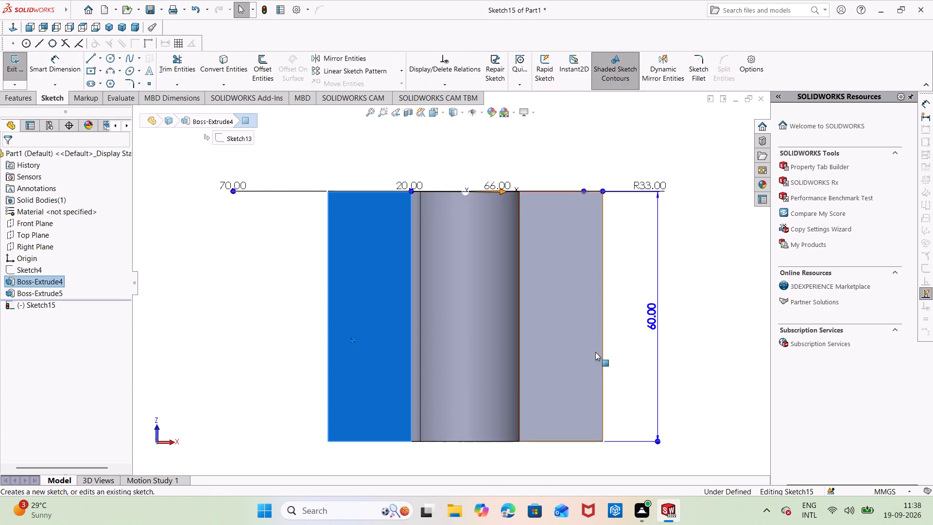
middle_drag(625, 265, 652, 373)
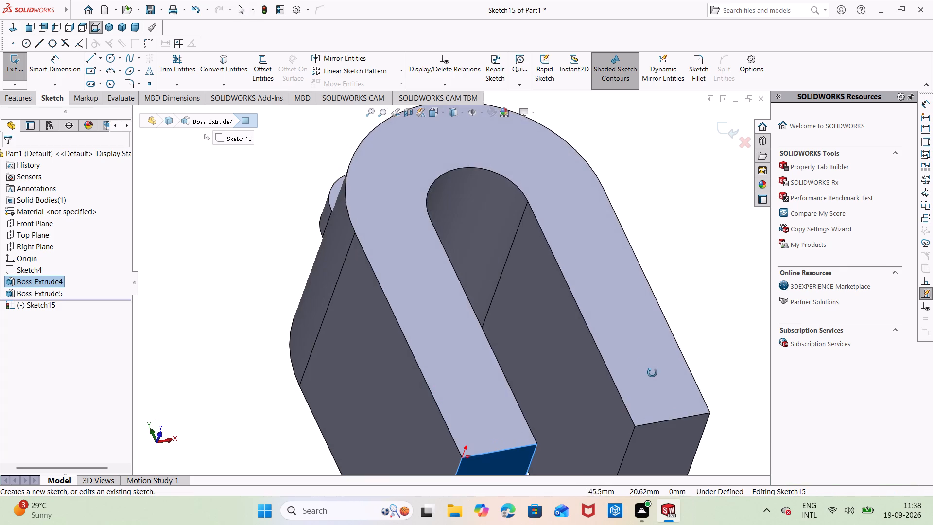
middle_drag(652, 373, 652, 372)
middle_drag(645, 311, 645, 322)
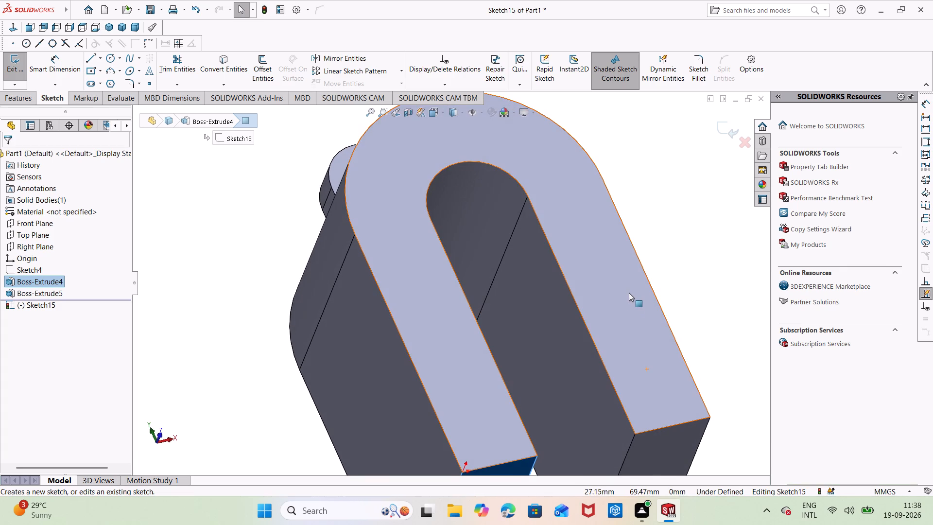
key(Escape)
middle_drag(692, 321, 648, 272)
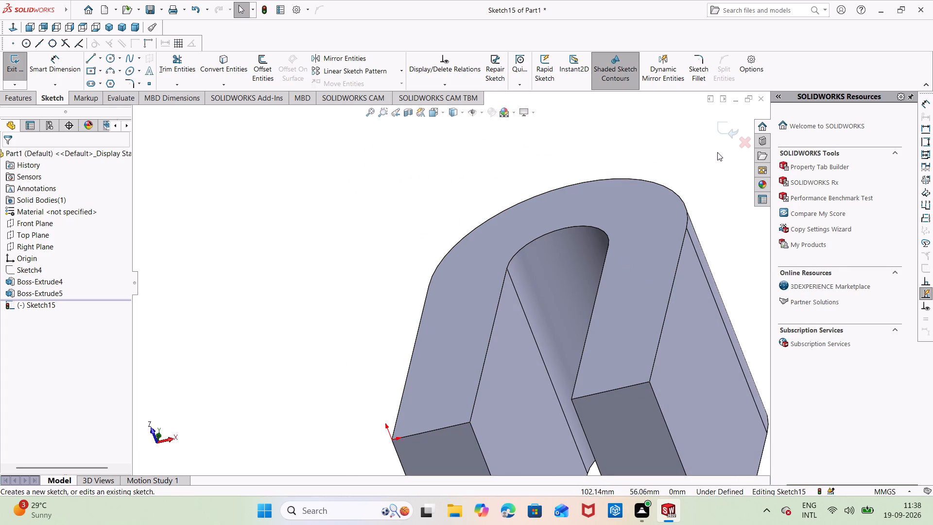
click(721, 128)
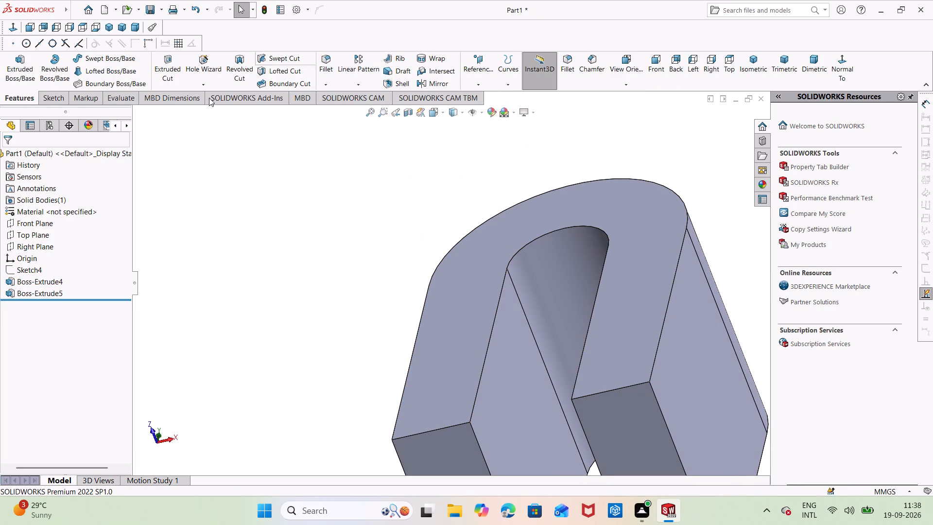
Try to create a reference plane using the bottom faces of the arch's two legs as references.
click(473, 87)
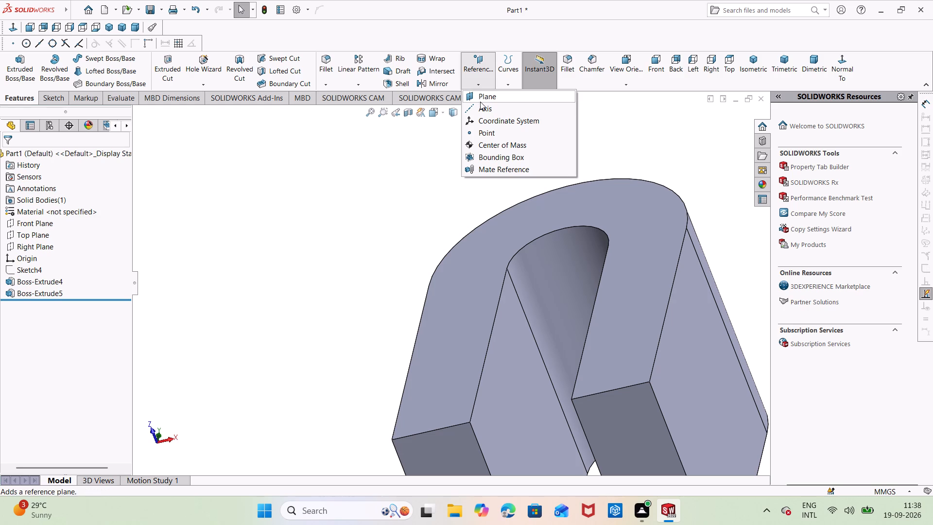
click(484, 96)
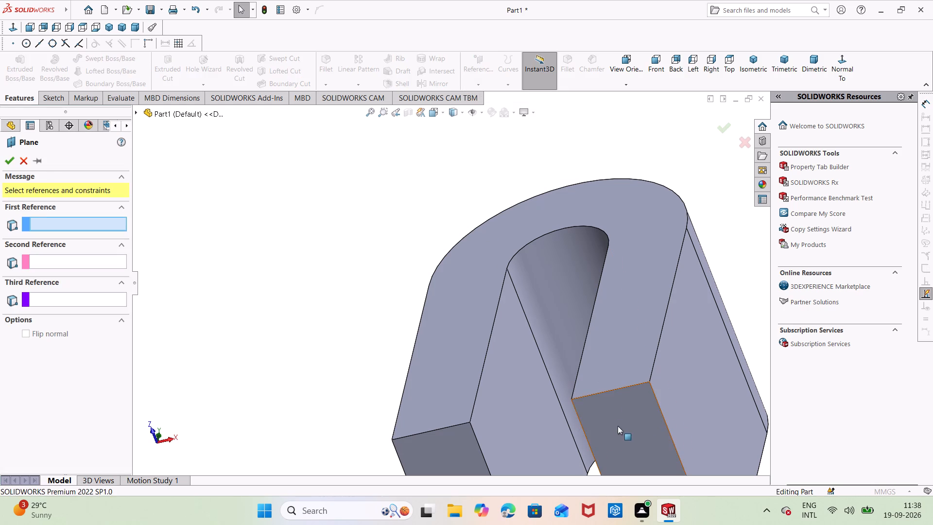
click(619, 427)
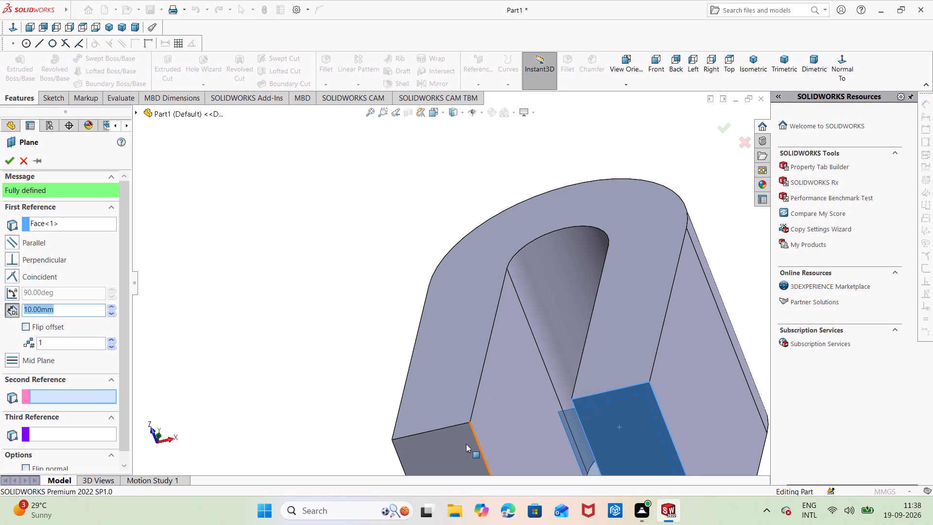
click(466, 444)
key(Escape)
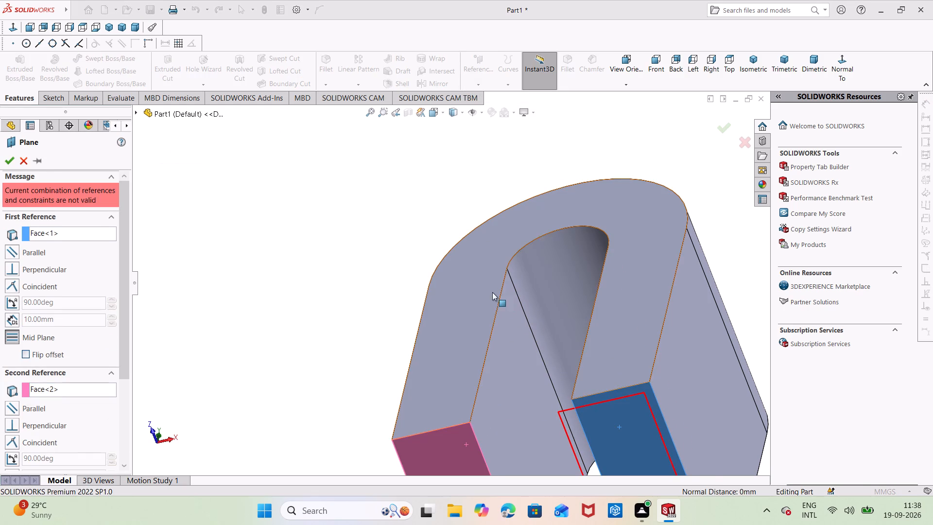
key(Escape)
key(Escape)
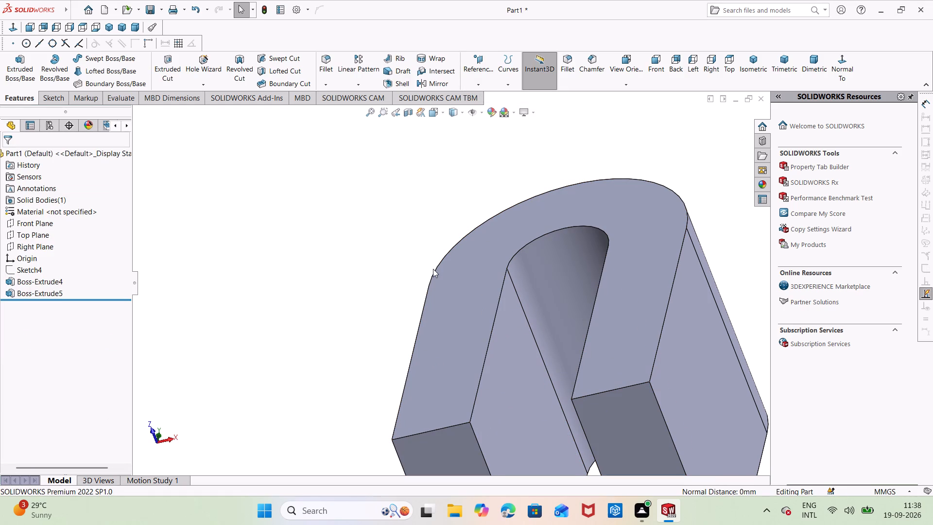
Examine the arch and its crown tab from above and from several angles.
middle_drag(656, 143, 542, 285)
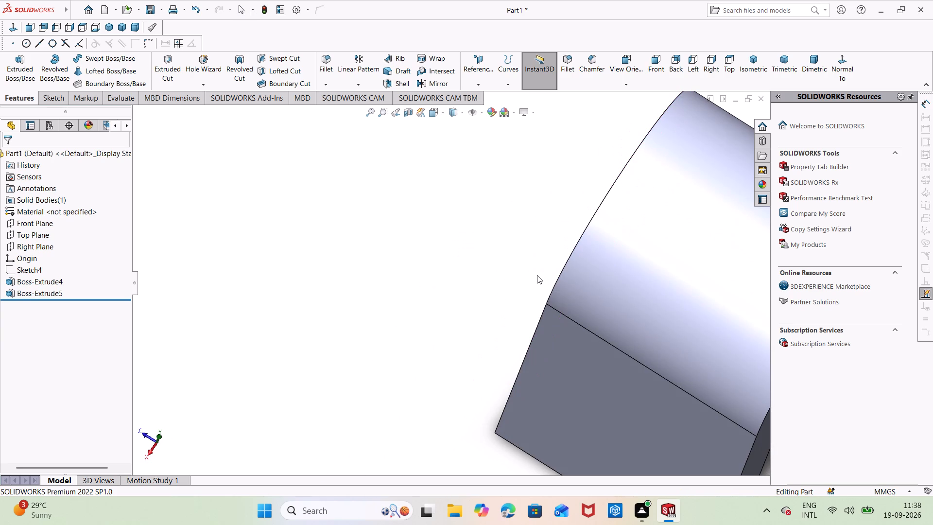
key(ctrl+8)
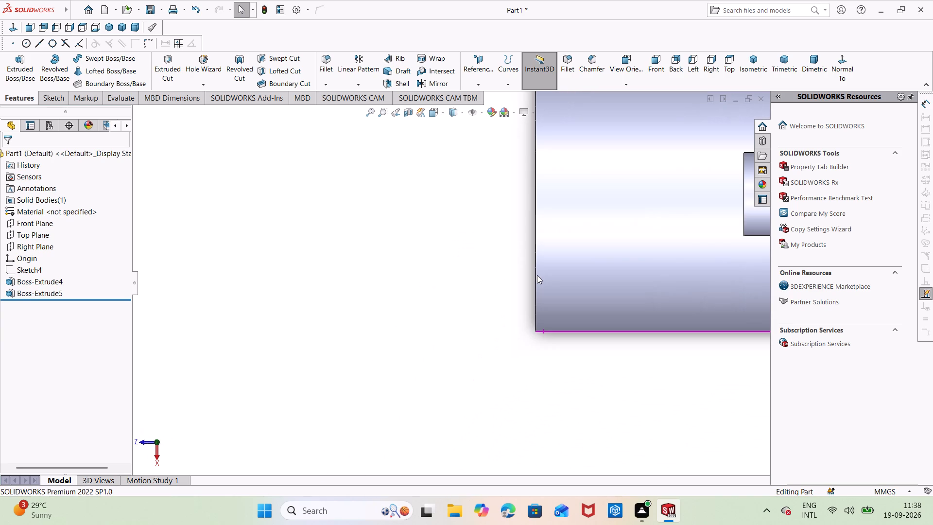
scroll(543, 275, up, 1)
scroll(543, 275, down, 3)
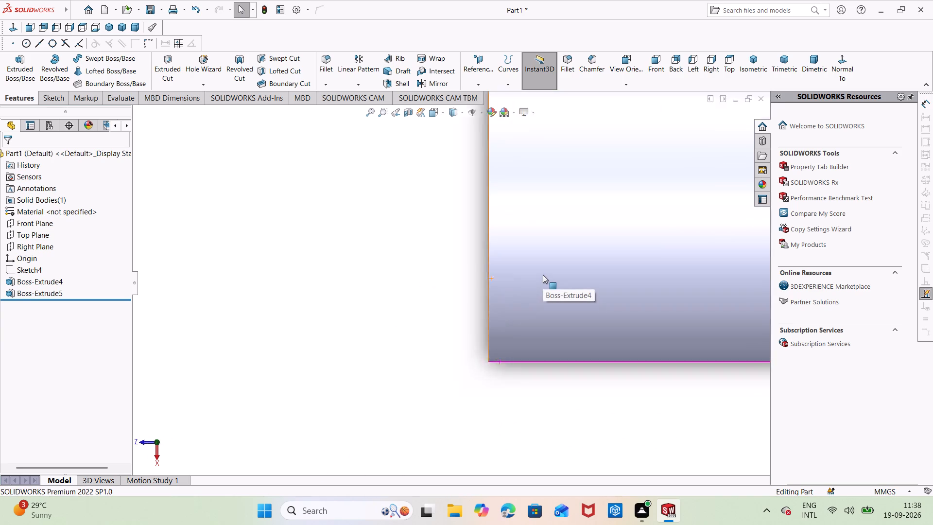
scroll(543, 275, up, 7)
middle_drag(542, 276, 621, 233)
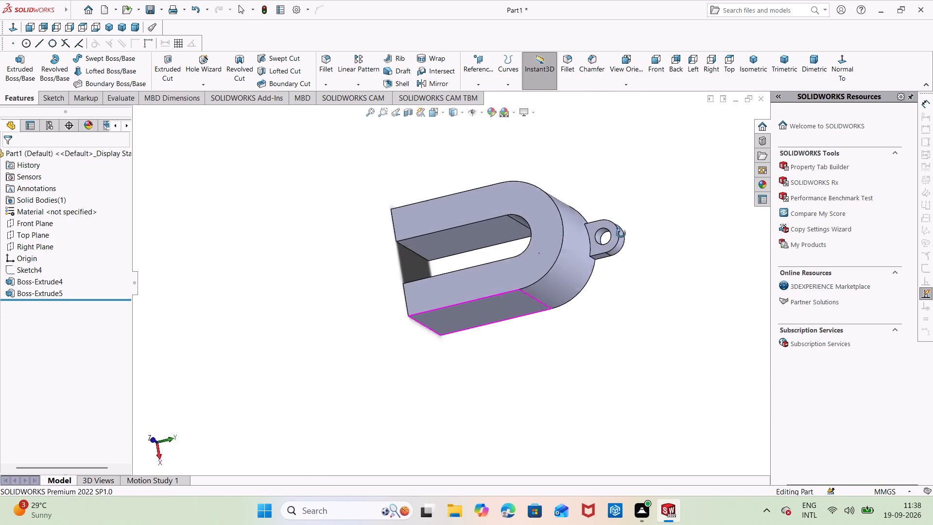
middle_drag(621, 233, 622, 231)
middle_drag(576, 218, 545, 177)
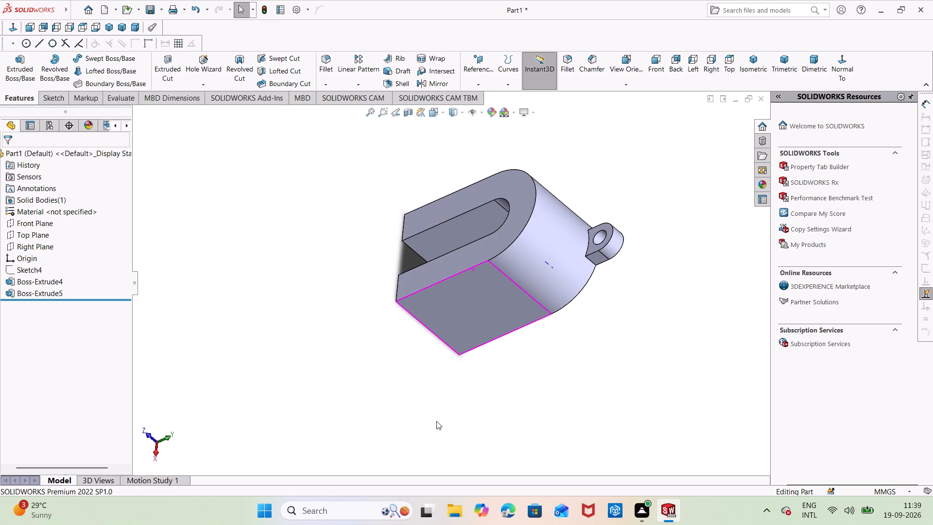
key(Escape)
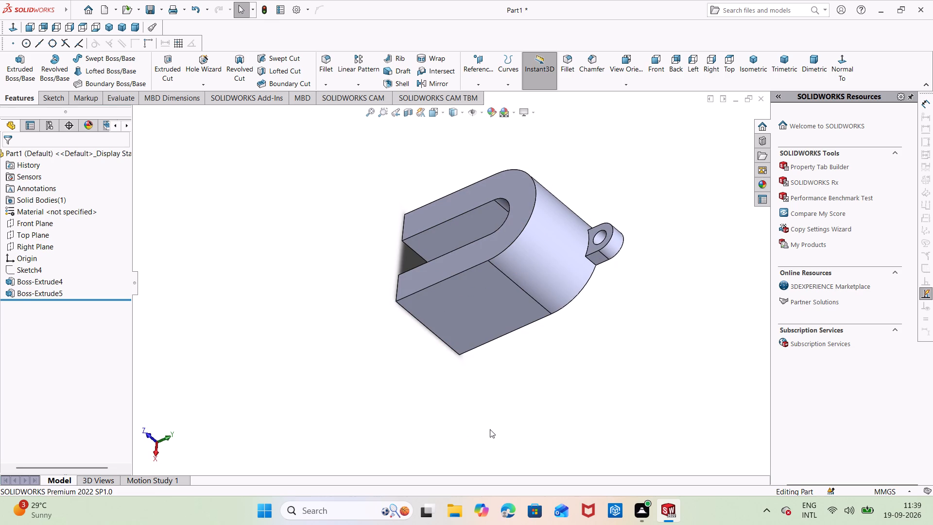
Create a reference plane offset 70 mm from the Top Plane, up towards the arch's crown.
click(20, 240)
click(225, 193)
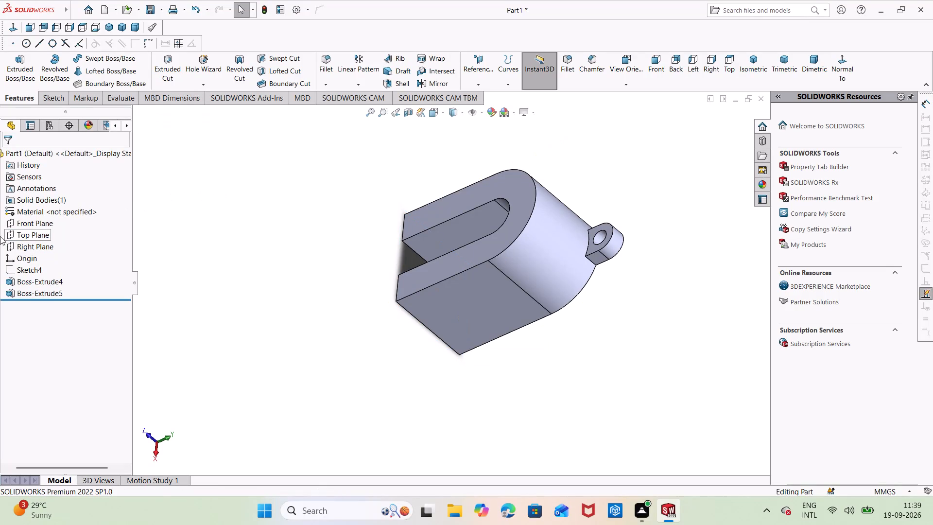
click(24, 237)
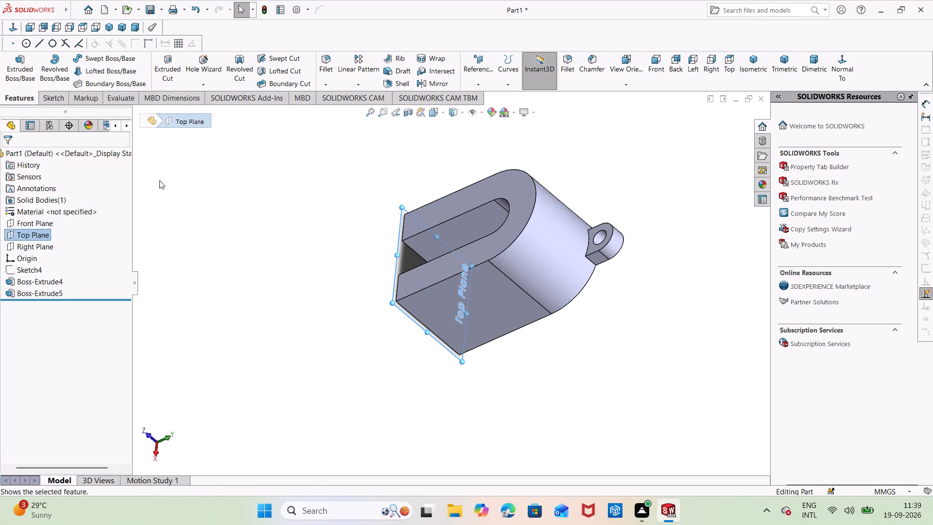
click(479, 83)
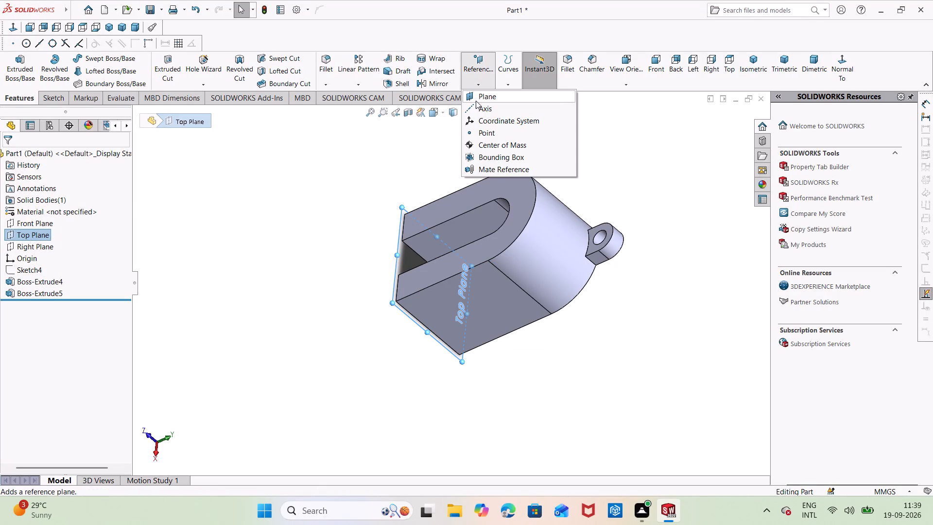
click(484, 97)
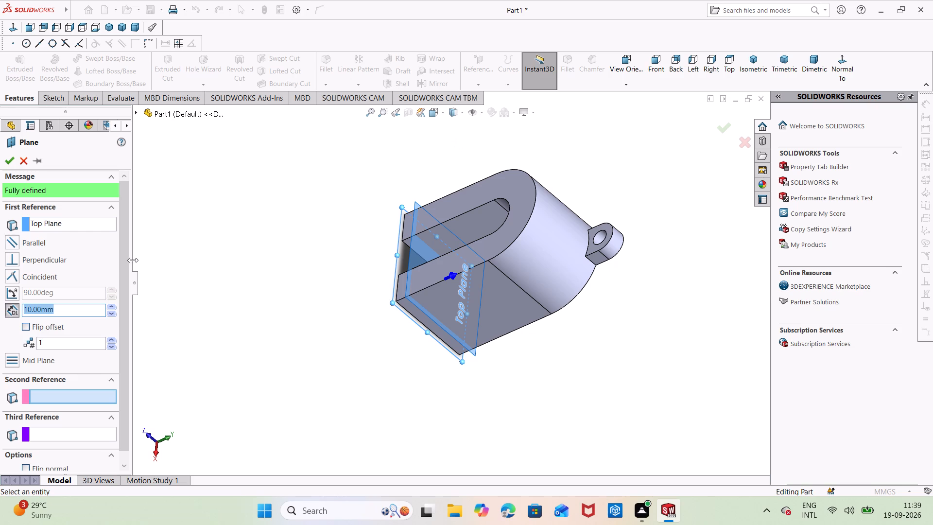
middle_drag(932, 524, 932, 459)
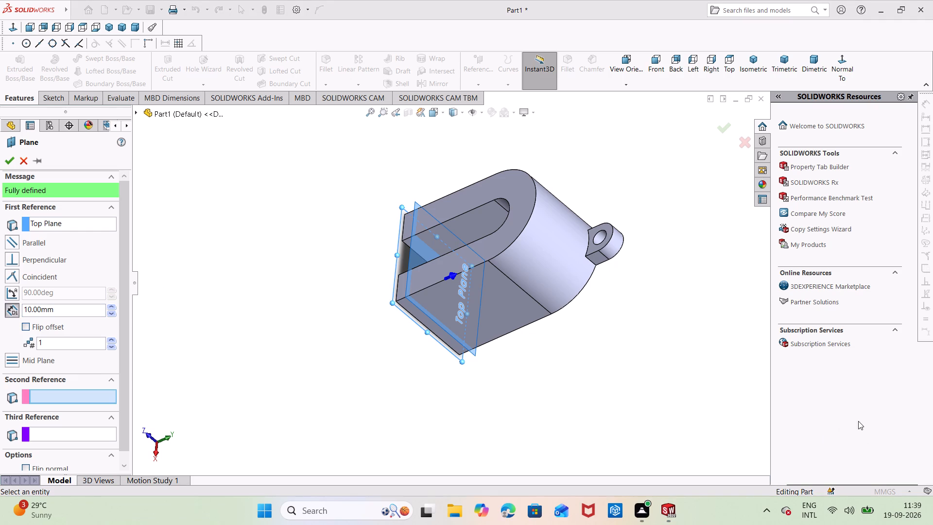
middle_drag(703, 471, 657, 274)
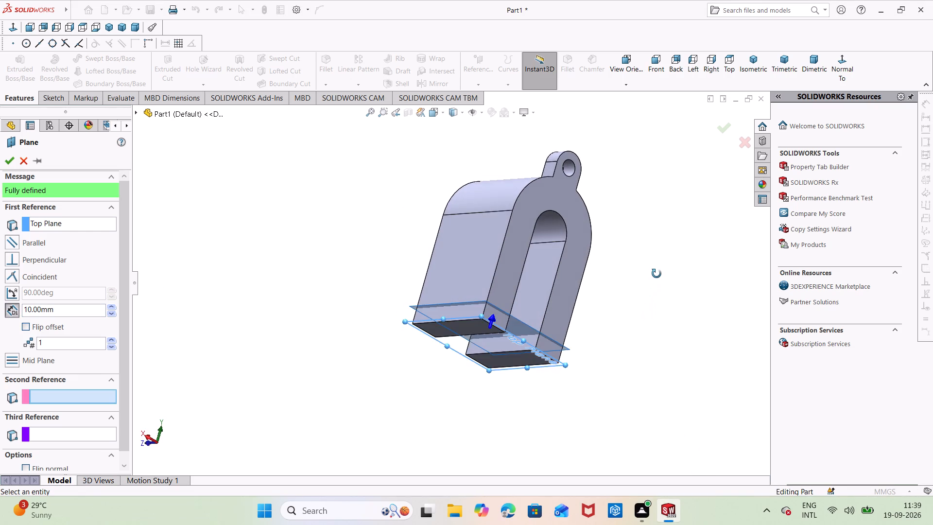
middle_drag(657, 274, 657, 323)
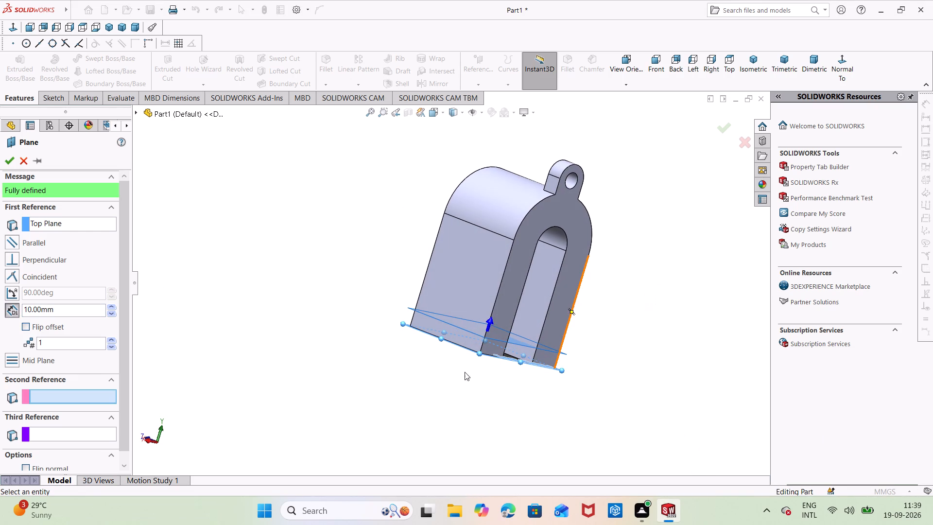
click(67, 312)
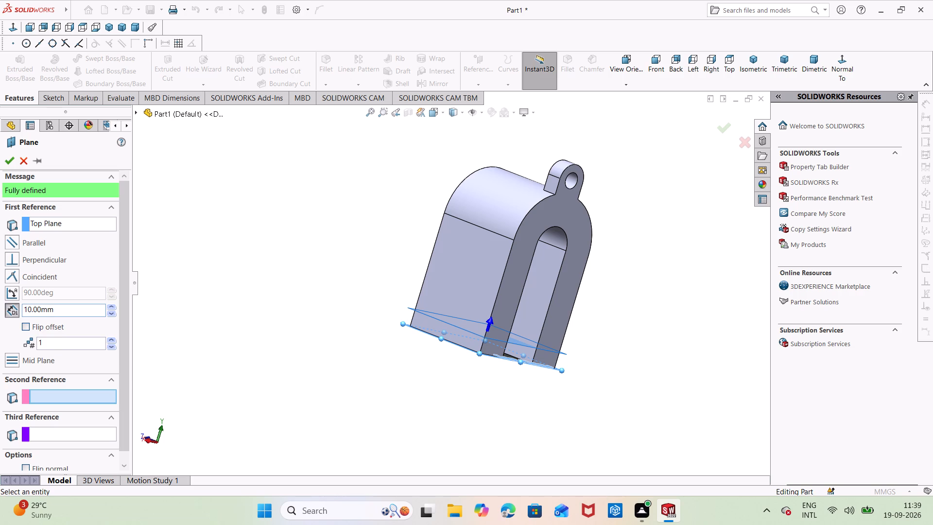
key(BackSpace)
key(BackSpace)
key(BackSpace)
key(BackSpace)
key(BackSpace)
key(BackSpace)
key(BackSpace)
key(BackSpace)
key(BackSpace)
key(BackSpace)
key(BackSpace)
key(BackSpace)
key(BackSpace)
key(BackSpace)
key(BackSpace)
key(BackSpace)
key(BackSpace)
key(BackSpace)
text(70)
key(Return)
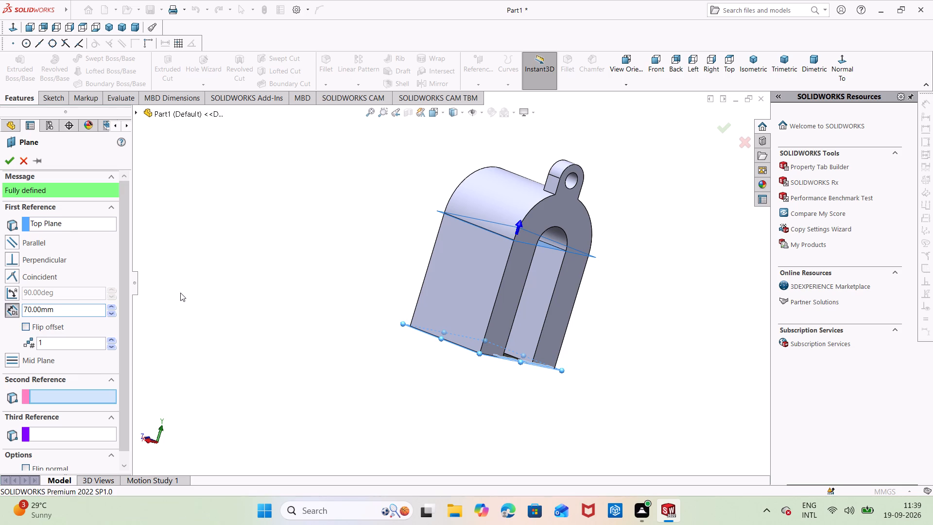
click(12, 161)
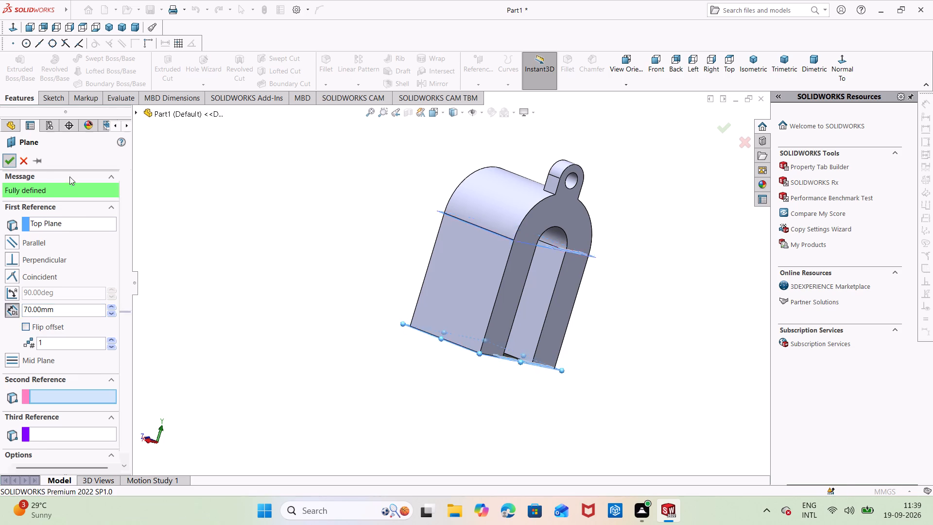
click(353, 192)
Open a new sketch on the reference plane that crosses the arch where its legs meet the curved top.
middle_drag(520, 142, 521, 182)
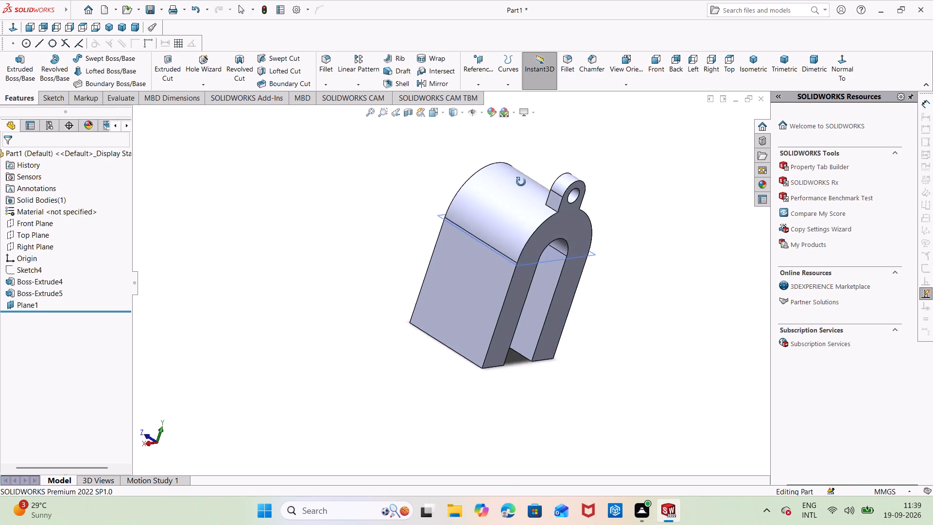
middle_drag(521, 182, 518, 190)
middle_drag(517, 196, 515, 225)
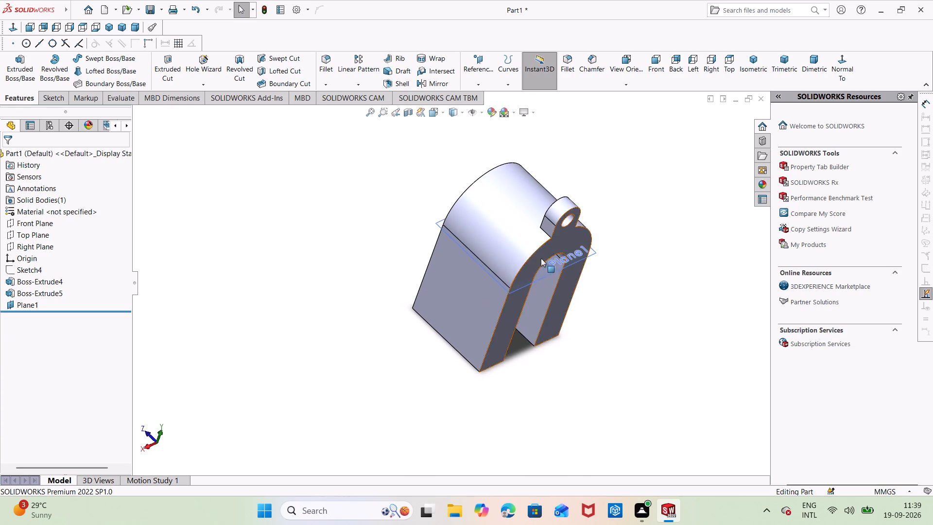
right_click(549, 266)
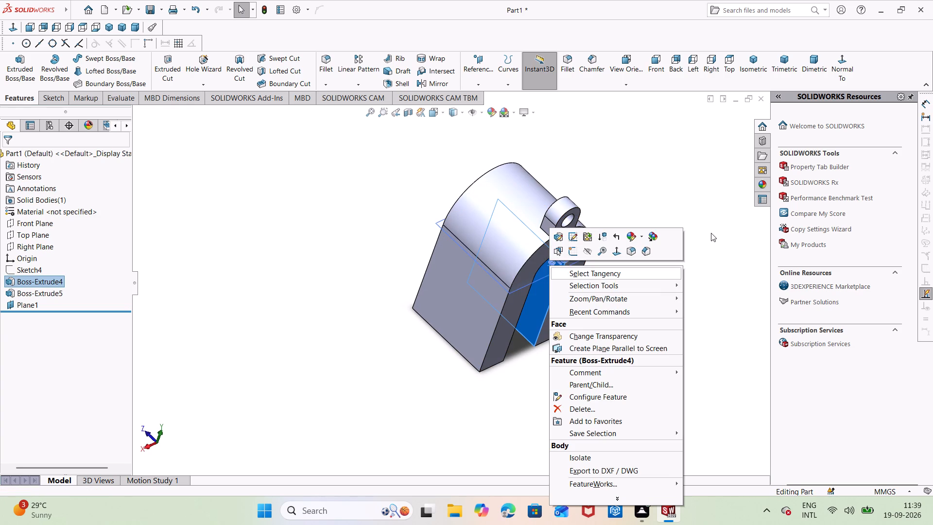
click(708, 226)
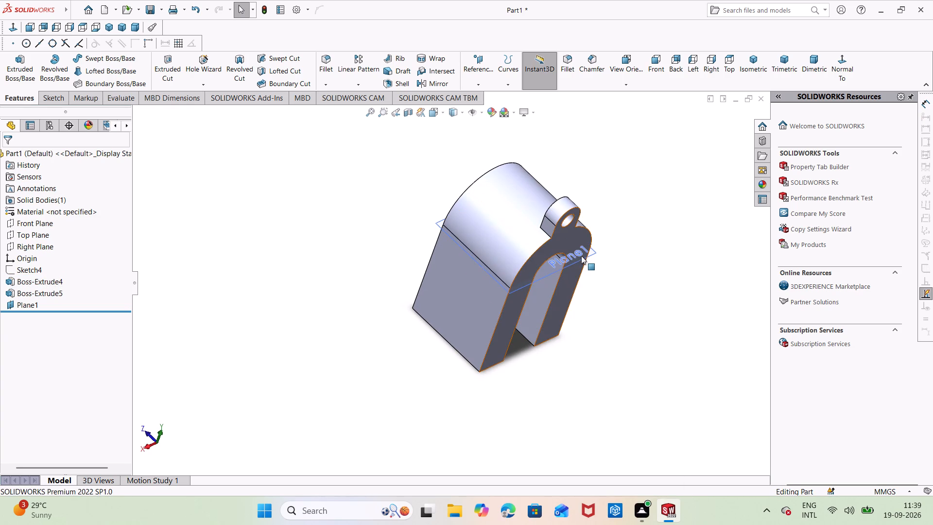
click(586, 258)
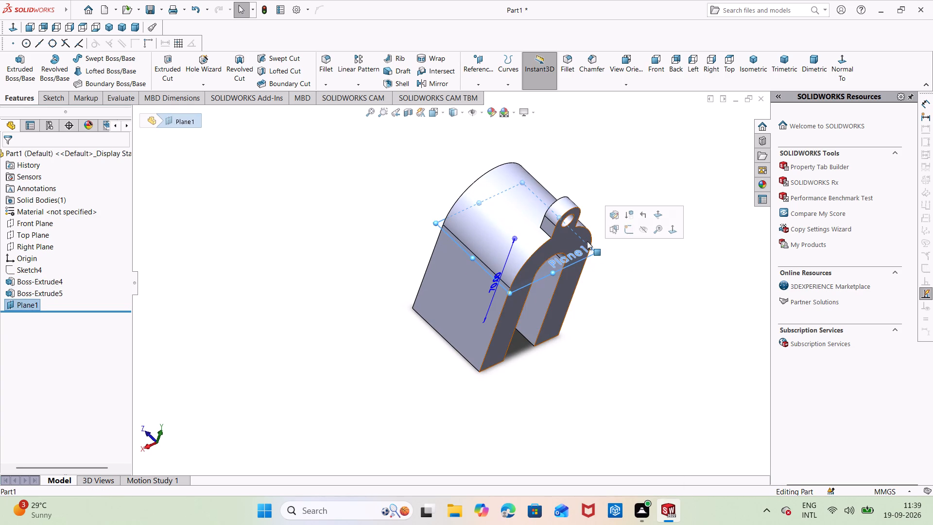
click(632, 233)
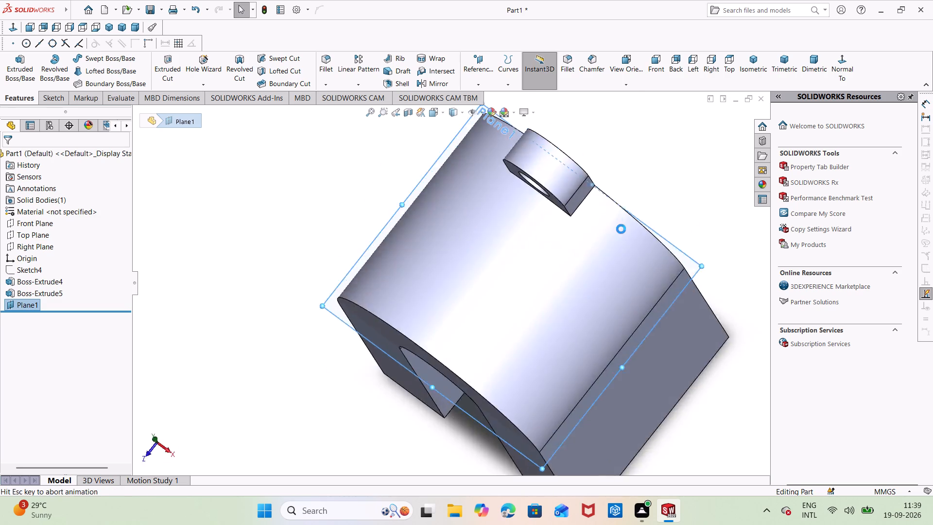
click(652, 211)
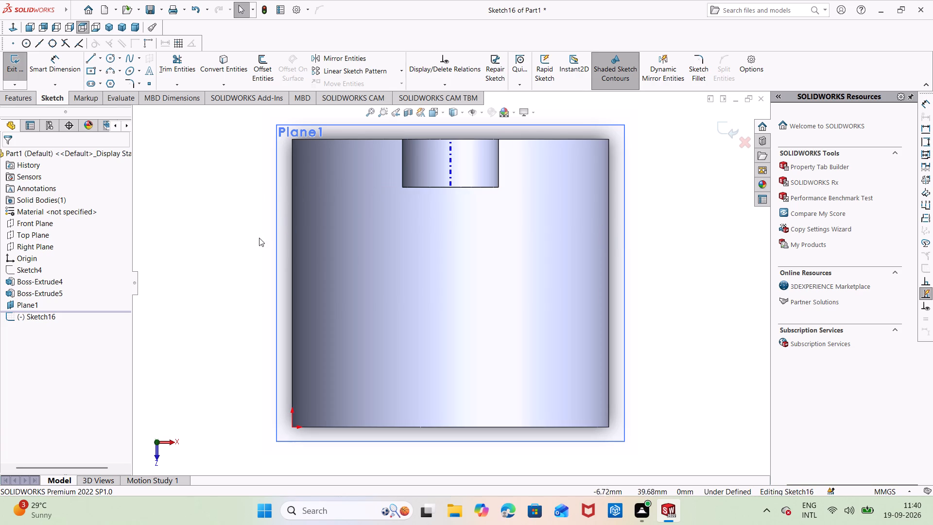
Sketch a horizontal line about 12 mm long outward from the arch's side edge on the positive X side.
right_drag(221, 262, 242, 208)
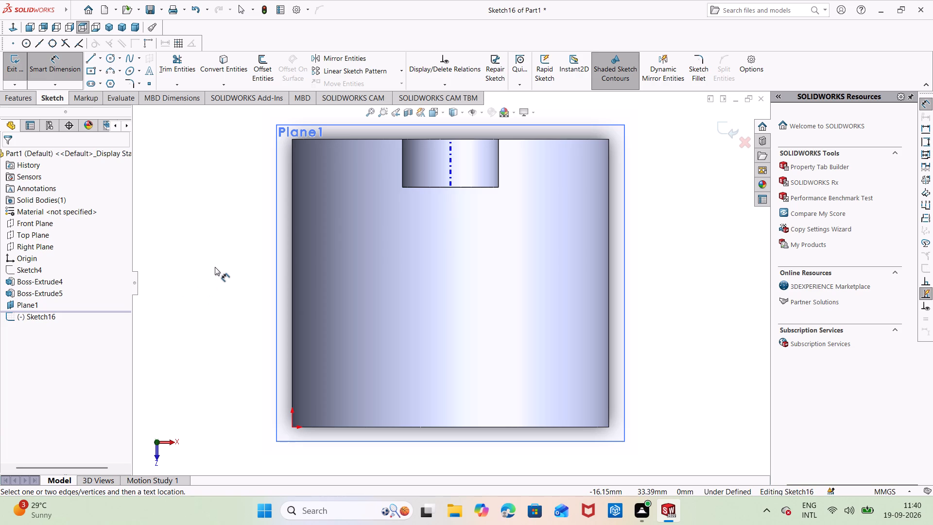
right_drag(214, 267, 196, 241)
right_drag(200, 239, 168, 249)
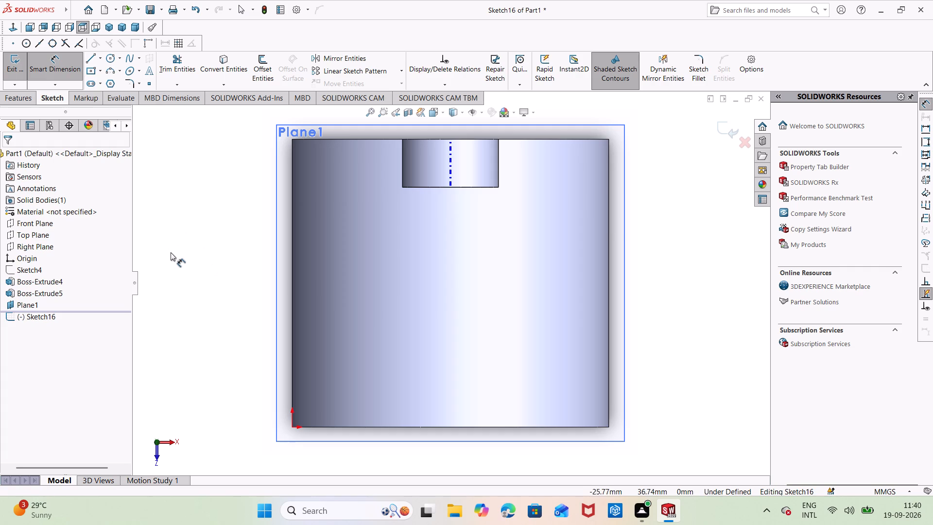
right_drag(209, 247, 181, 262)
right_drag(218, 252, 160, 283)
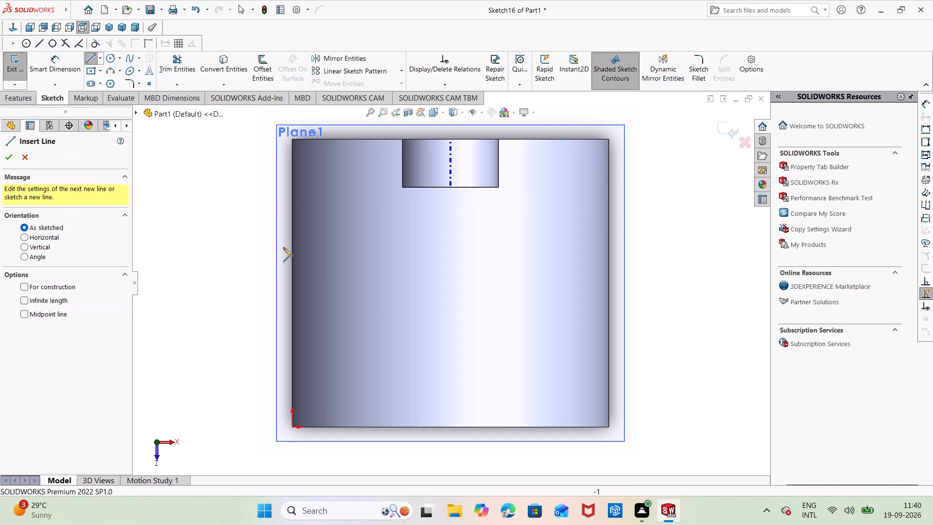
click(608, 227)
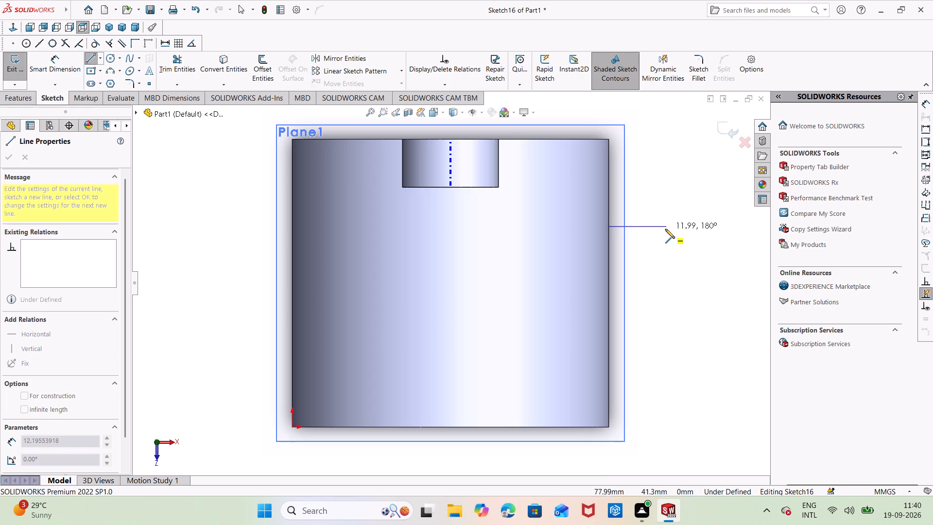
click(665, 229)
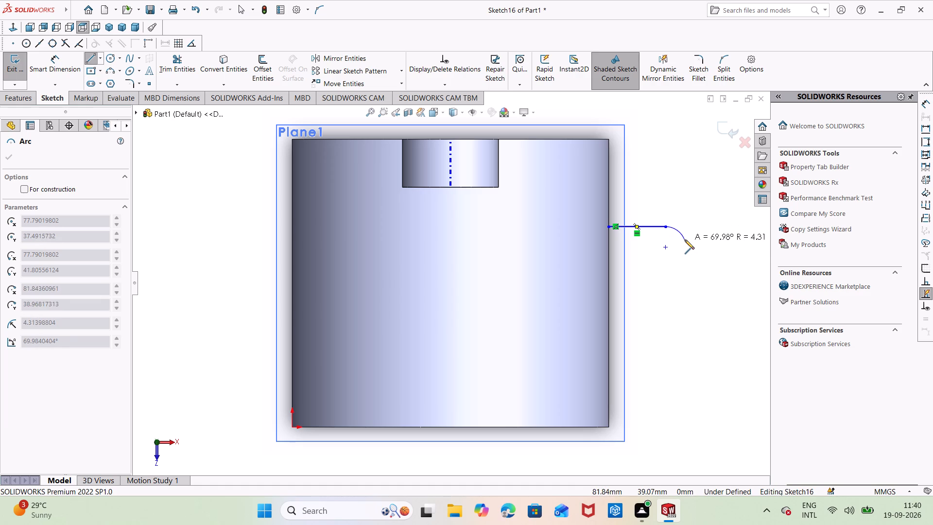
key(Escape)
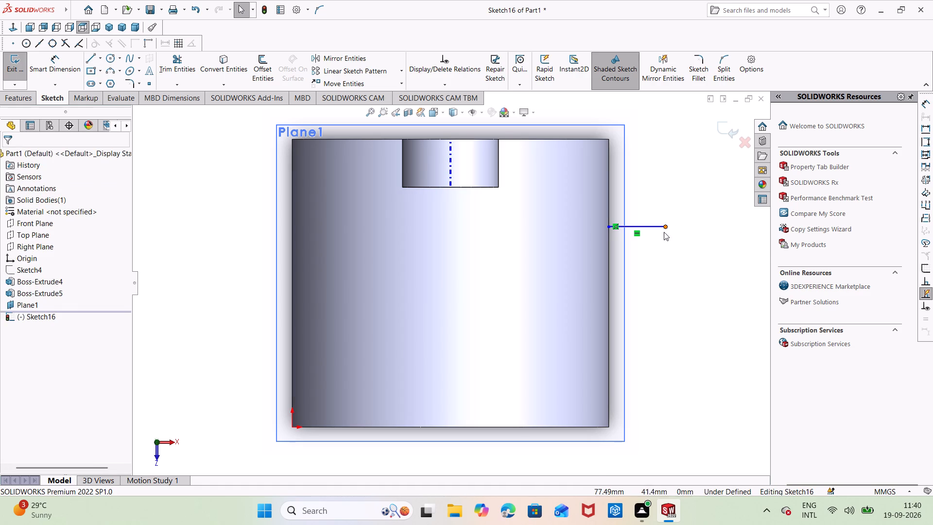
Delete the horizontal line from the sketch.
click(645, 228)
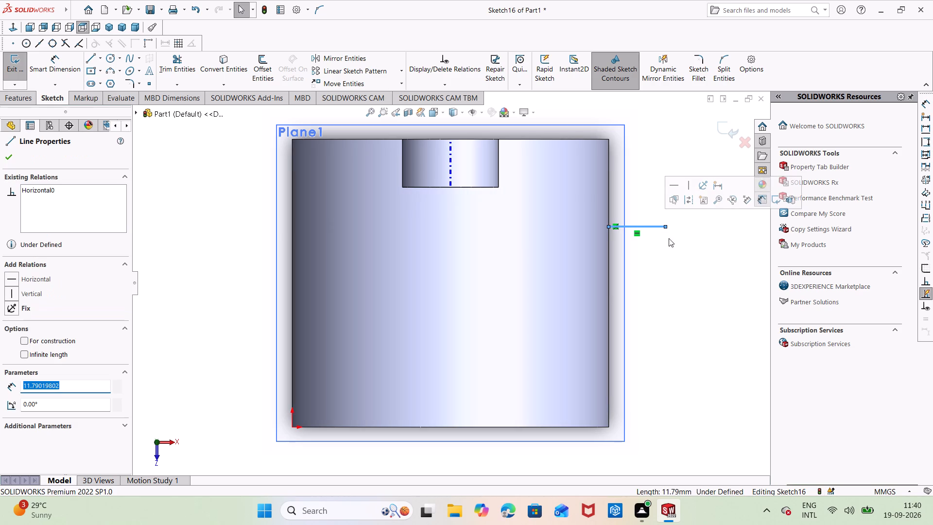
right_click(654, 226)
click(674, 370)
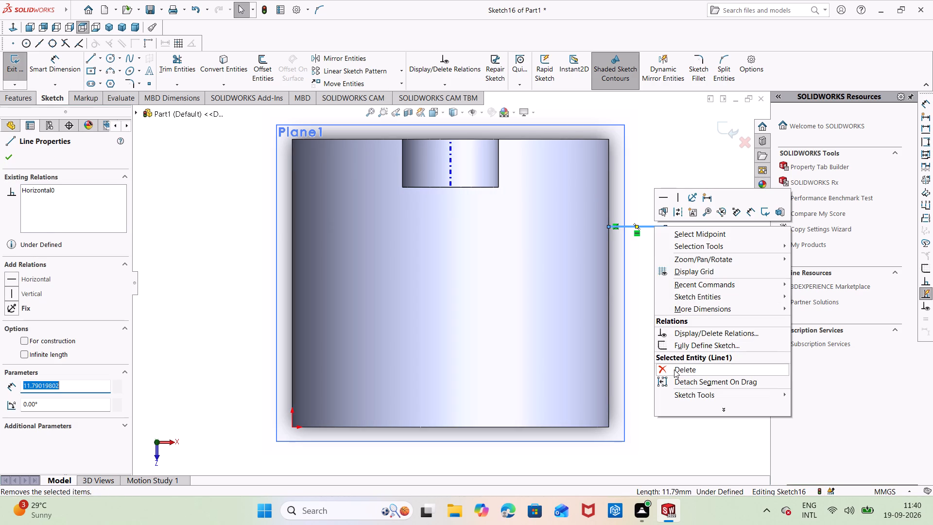
Sketch a corner rectangle about 14.6 by 16.6 mm outward from the arch's positive X side edge, below its midpoint.
right_drag(687, 265, 670, 241)
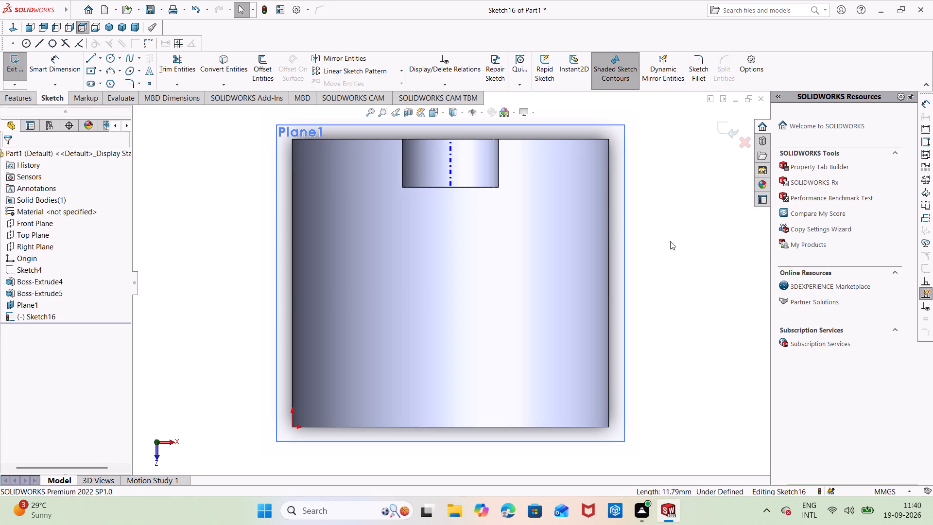
right_drag(670, 241, 640, 215)
right_drag(689, 259, 673, 268)
right_drag(687, 232, 686, 293)
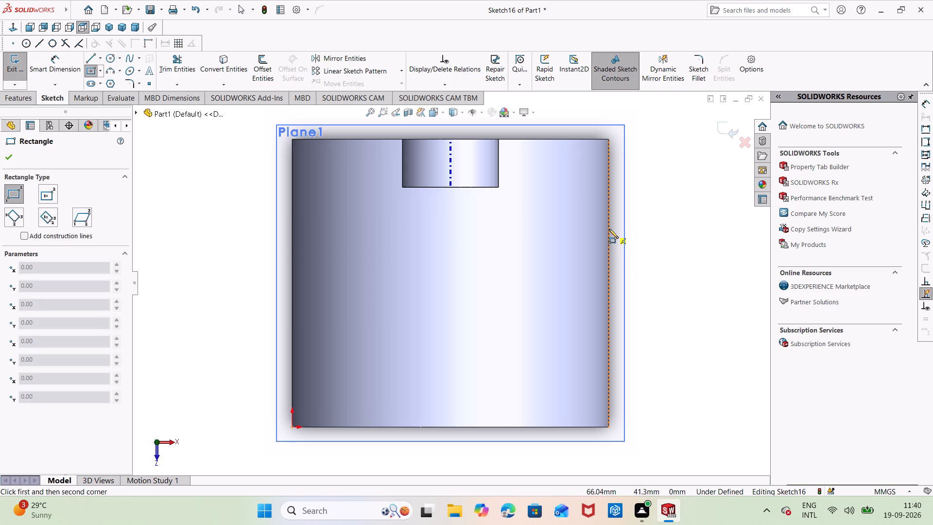
click(609, 283)
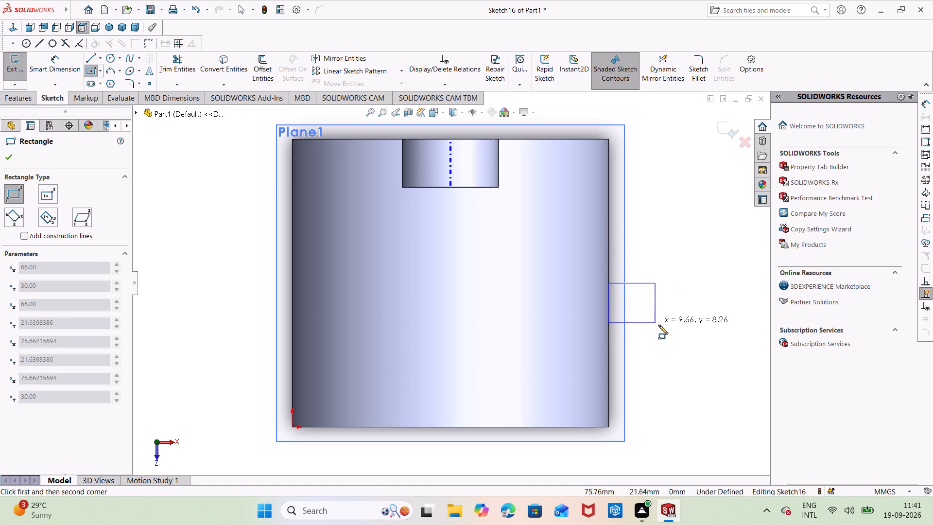
click(679, 363)
key(Escape)
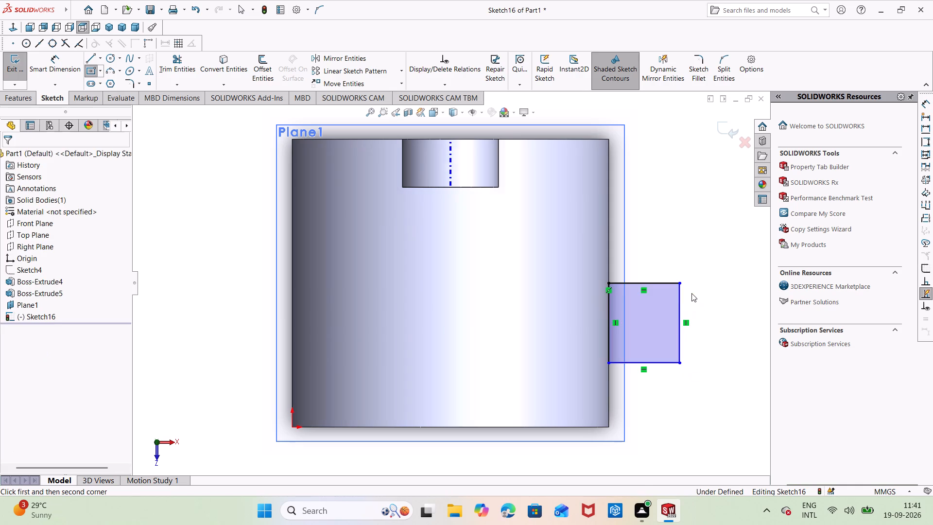
Delete the relation tying the rectangle's corner to the arch's side edge.
right_click(612, 290)
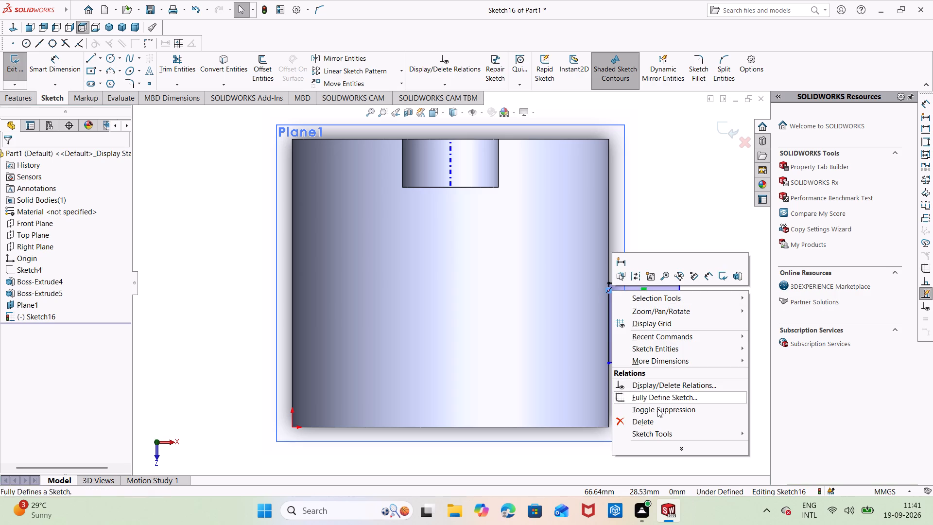
click(653, 420)
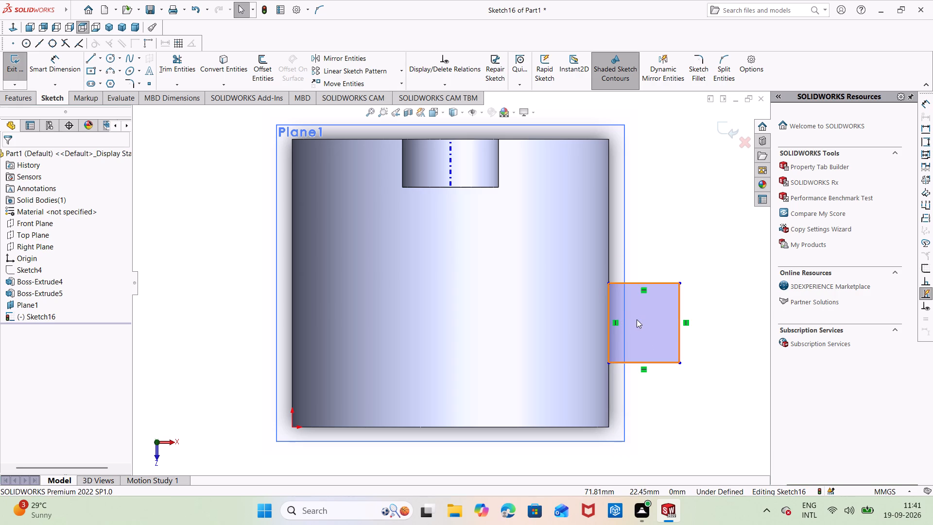
Move the whole rectangle towards the middle of the arch's length and slightly outward, clear of the side edge.
middle_drag(638, 329, 647, 325)
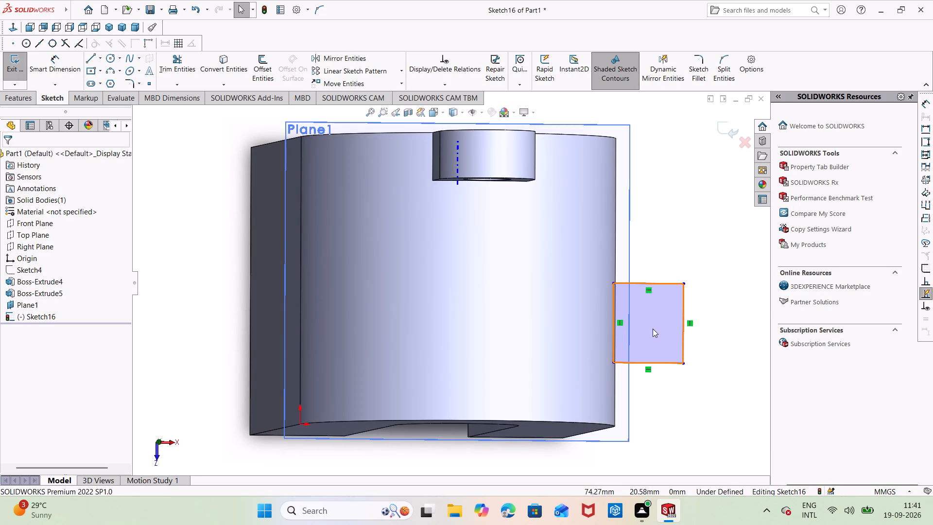
key(ctrl+8)
drag(635, 324, 634, 295)
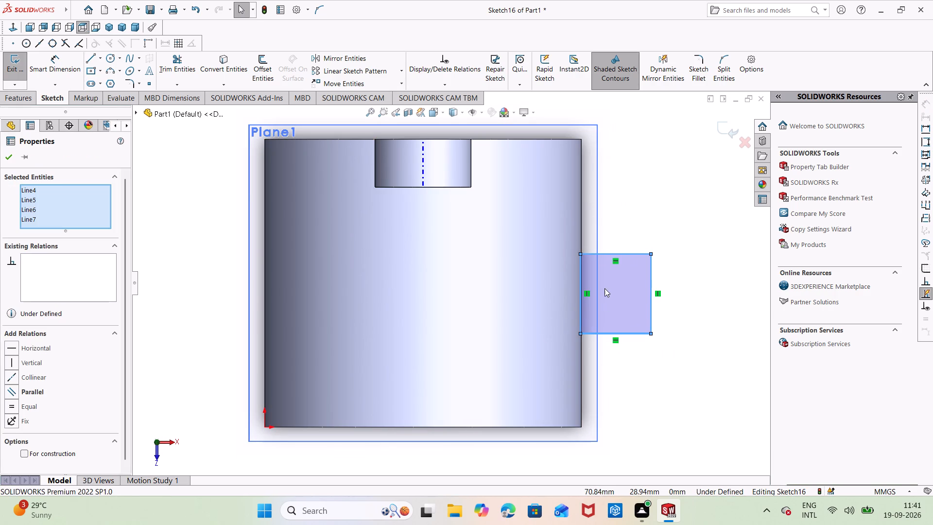
drag(605, 287, 609, 289)
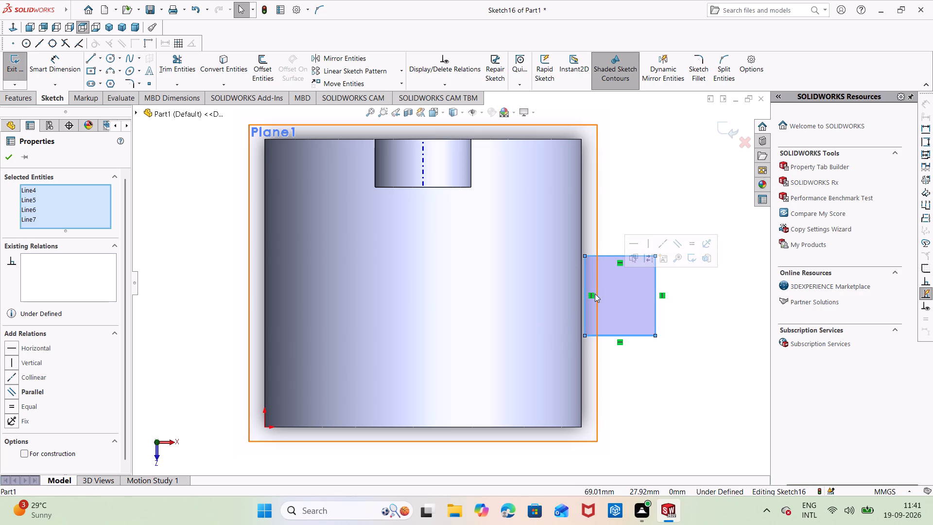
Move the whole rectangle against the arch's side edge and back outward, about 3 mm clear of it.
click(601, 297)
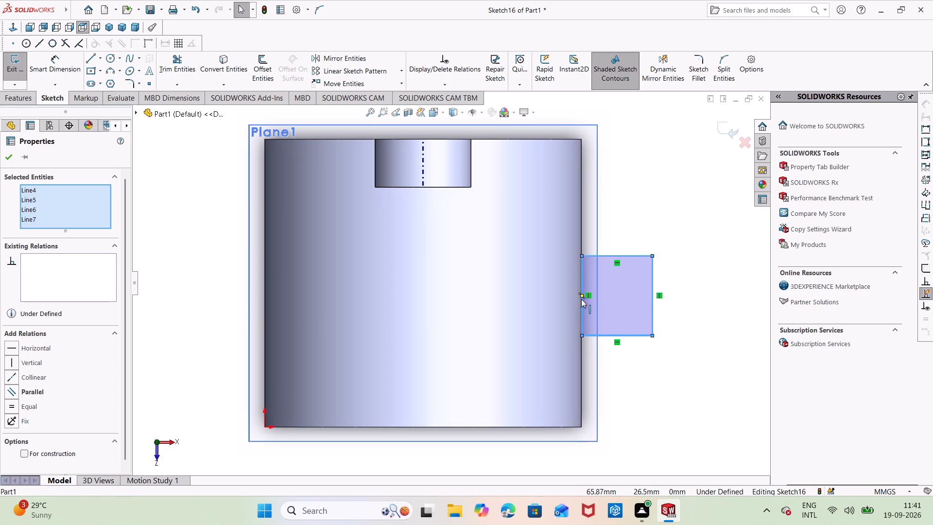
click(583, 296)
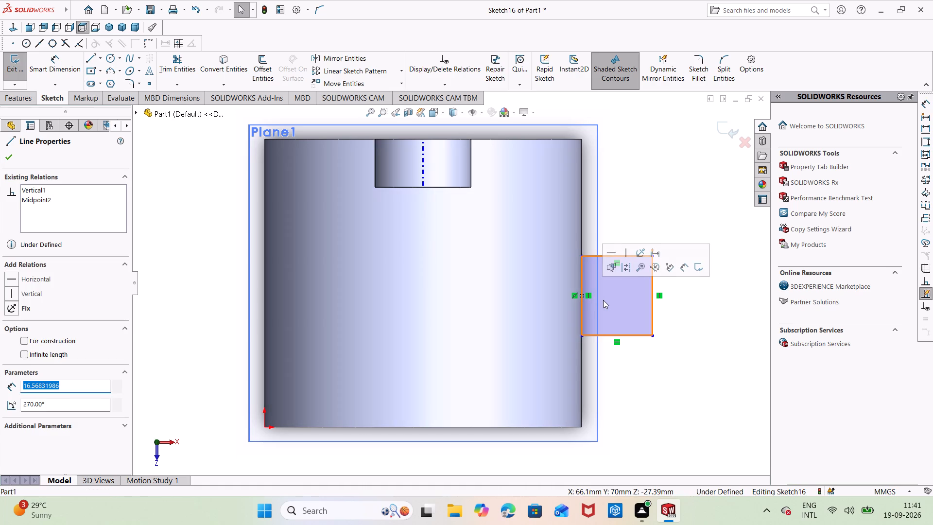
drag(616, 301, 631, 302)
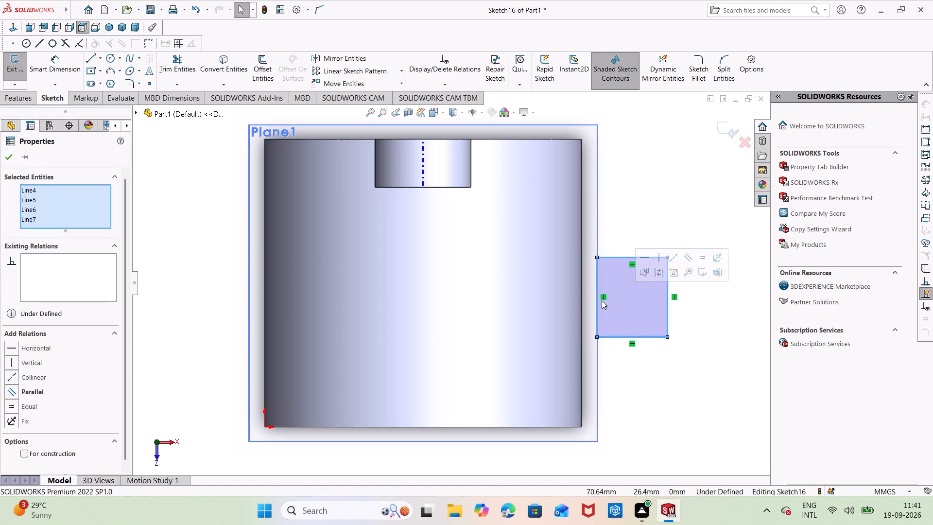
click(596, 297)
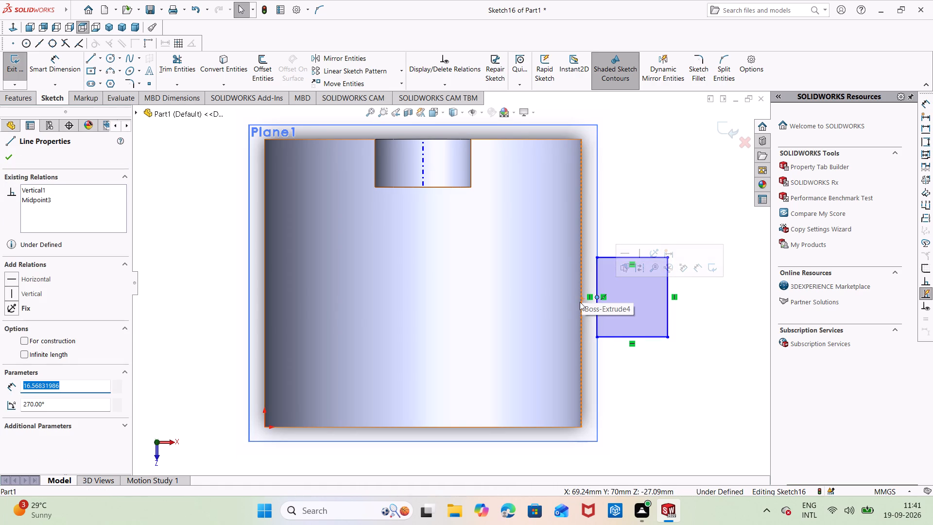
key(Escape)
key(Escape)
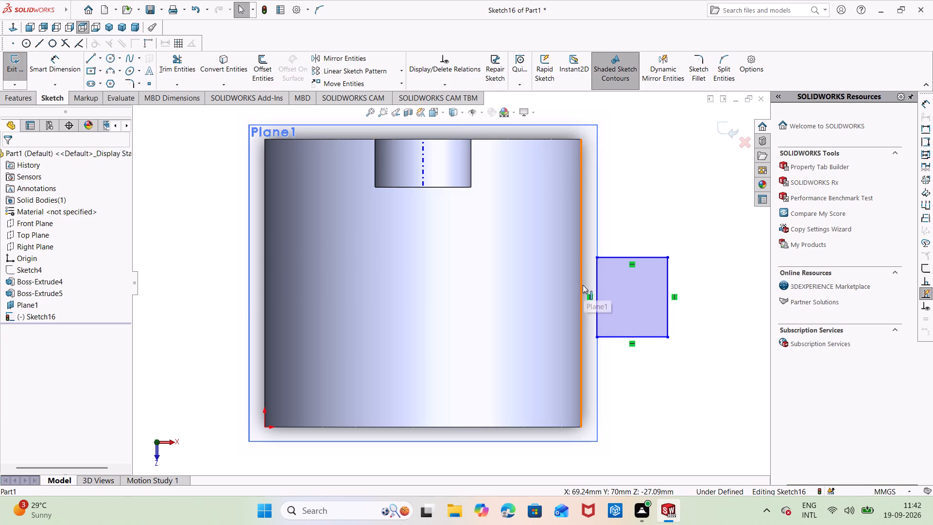
Make the midpoint of the rectangle's inner side coincident with the midpoint of the arch's positive X side edge.
click(582, 284)
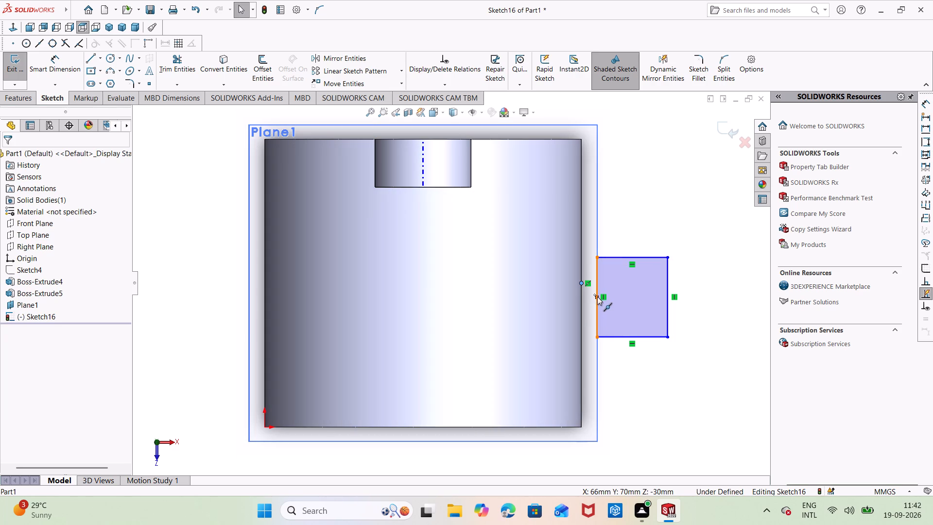
ctrl+click(597, 297)
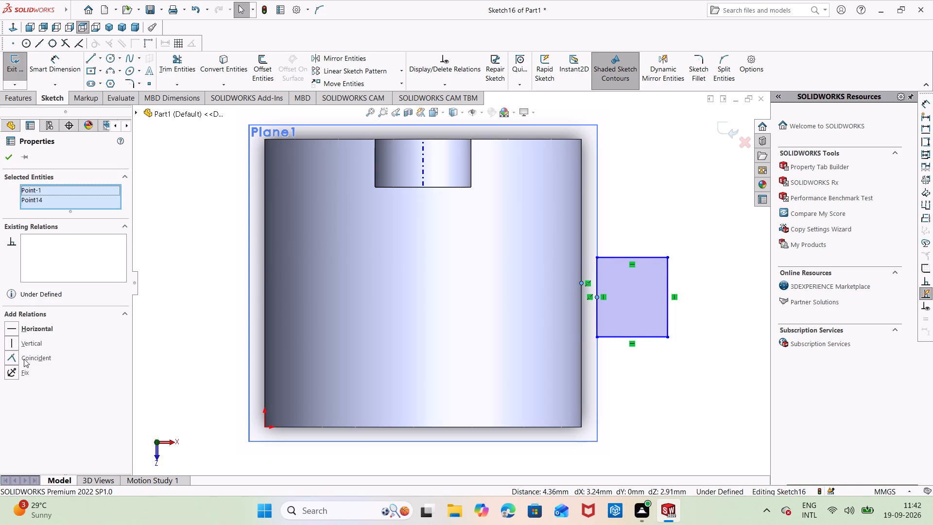
click(25, 358)
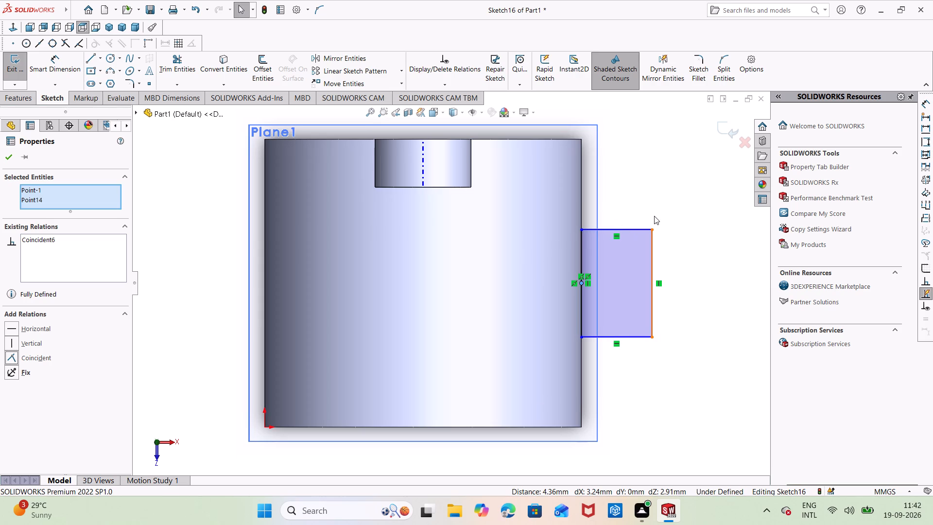
Dimension the rectangle's outer side, parallel to the arch's side edge, to 48 mm.
right_drag(686, 262, 684, 189)
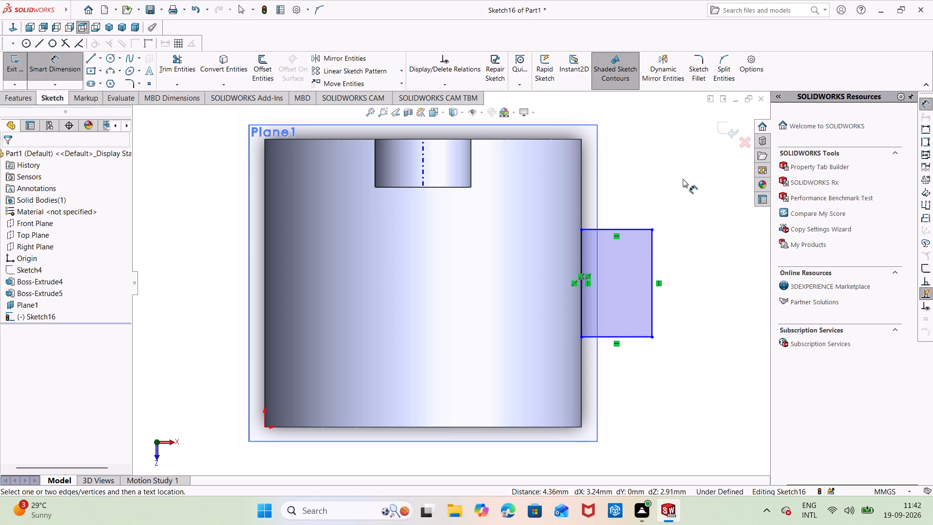
click(654, 290)
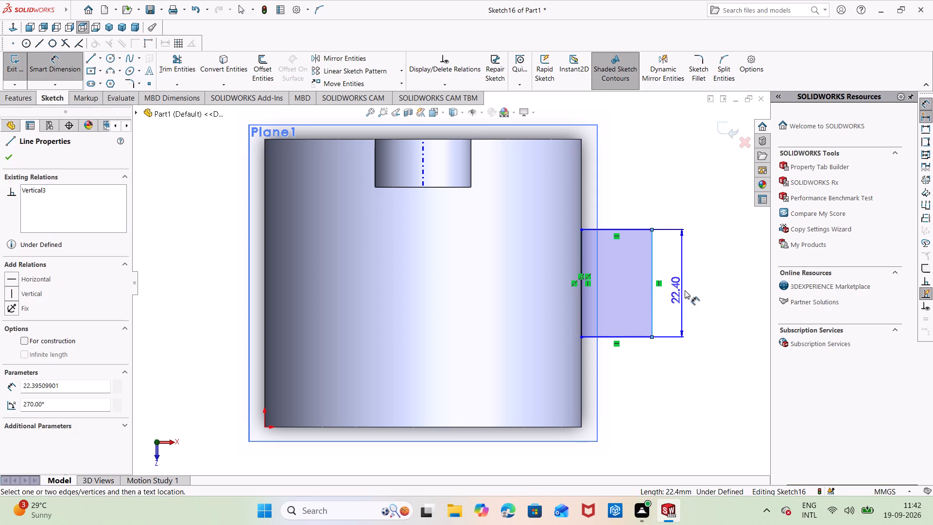
click(698, 279)
key(BackSpace)
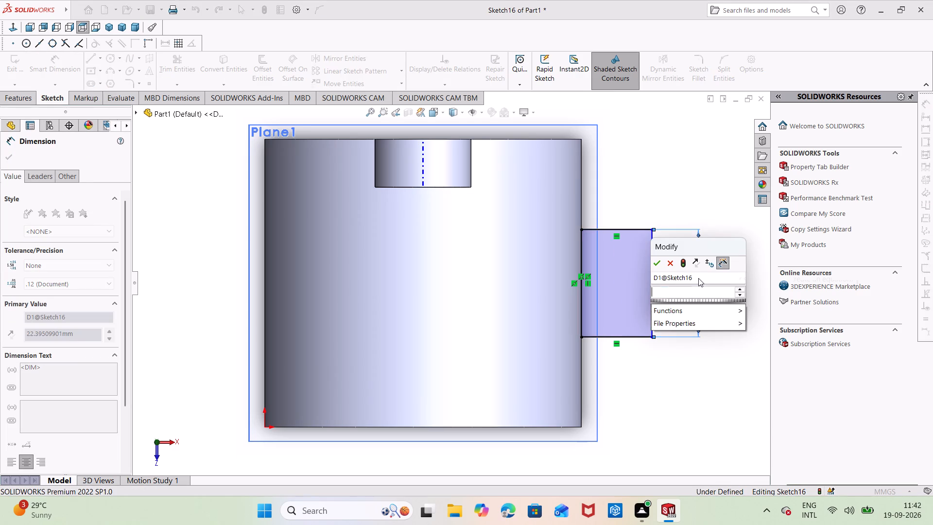
text(48)
key(Return)
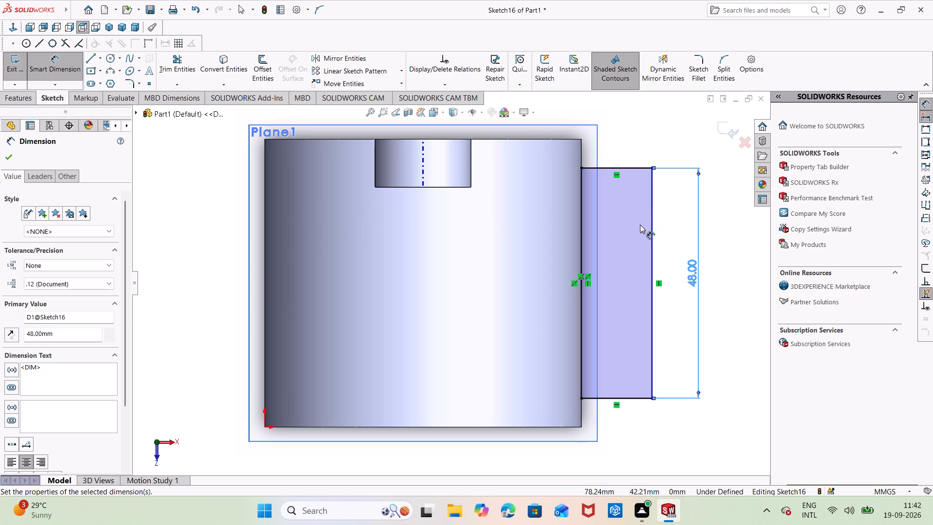
click(665, 201)
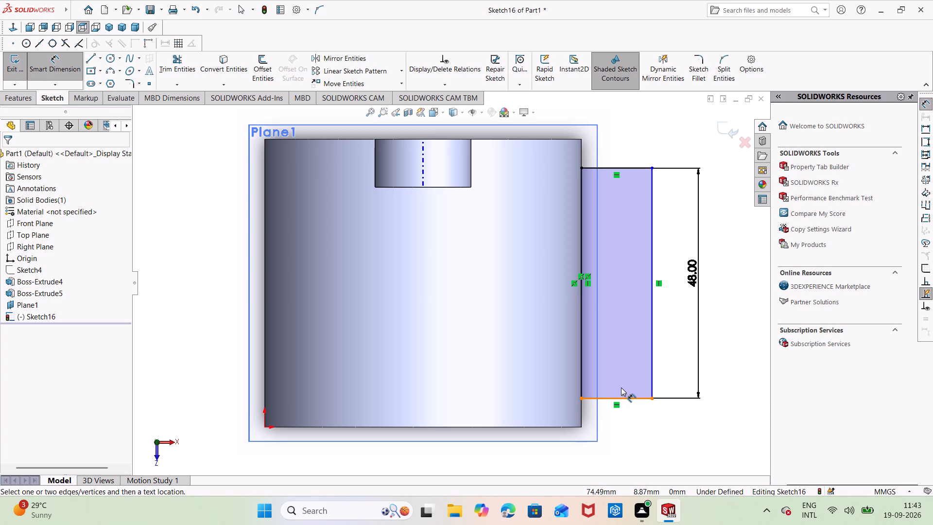
Dimension the rectangle's short side, projecting outward from the arch, to 20 mm.
click(619, 398)
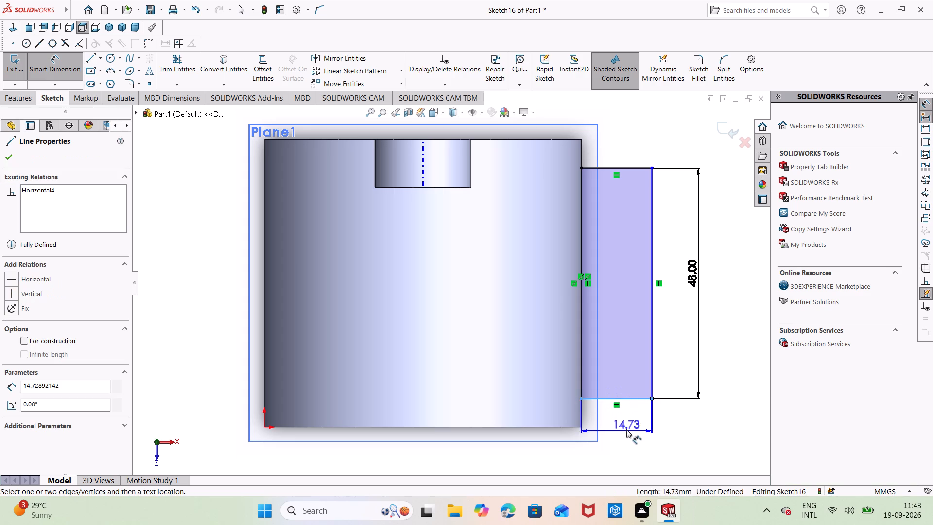
click(630, 420)
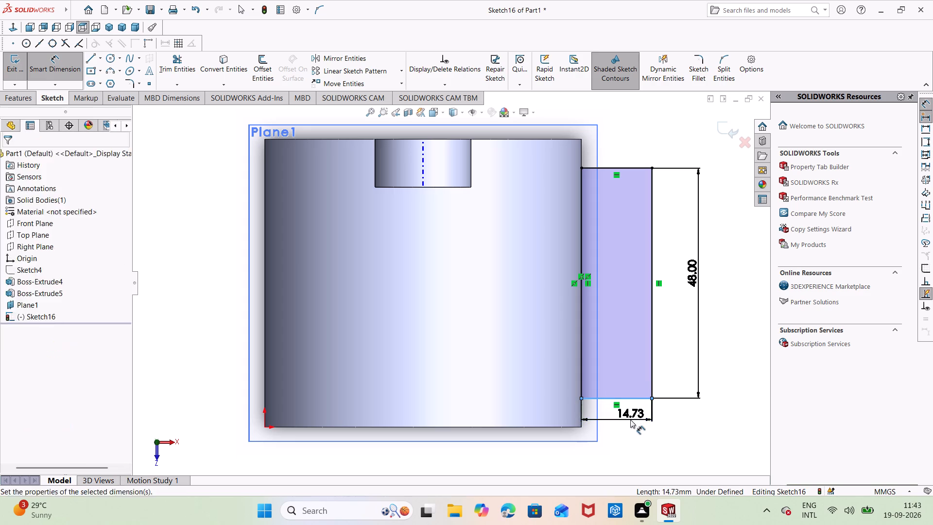
key(BackSpace)
text(20)
key(Return)
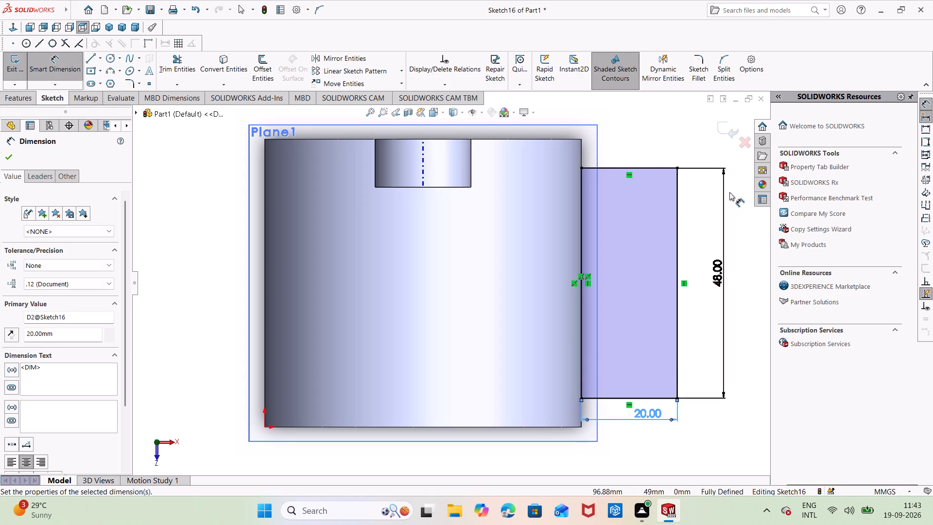
click(729, 192)
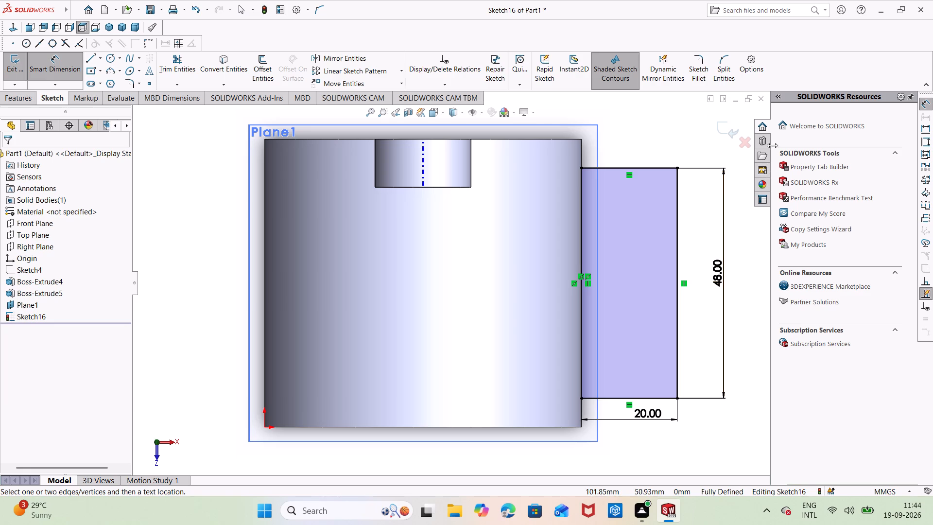
click(700, 159)
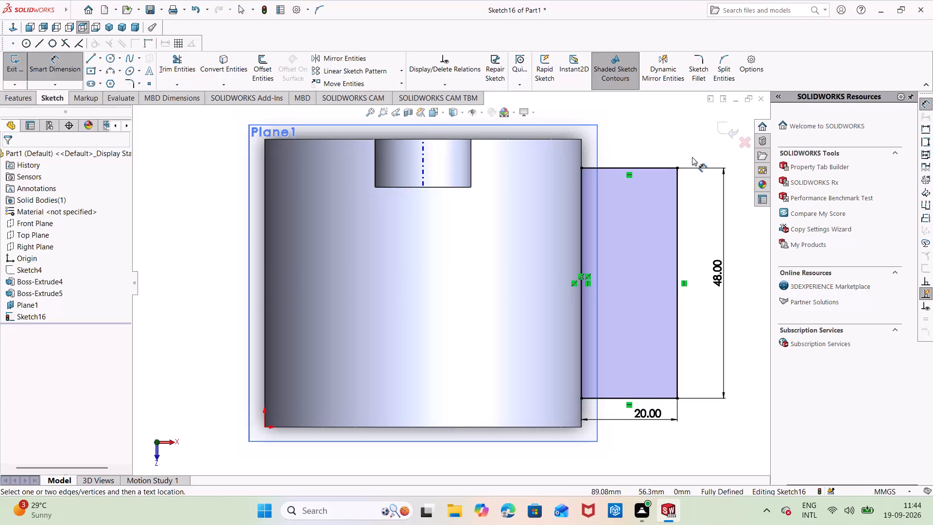
key(Escape)
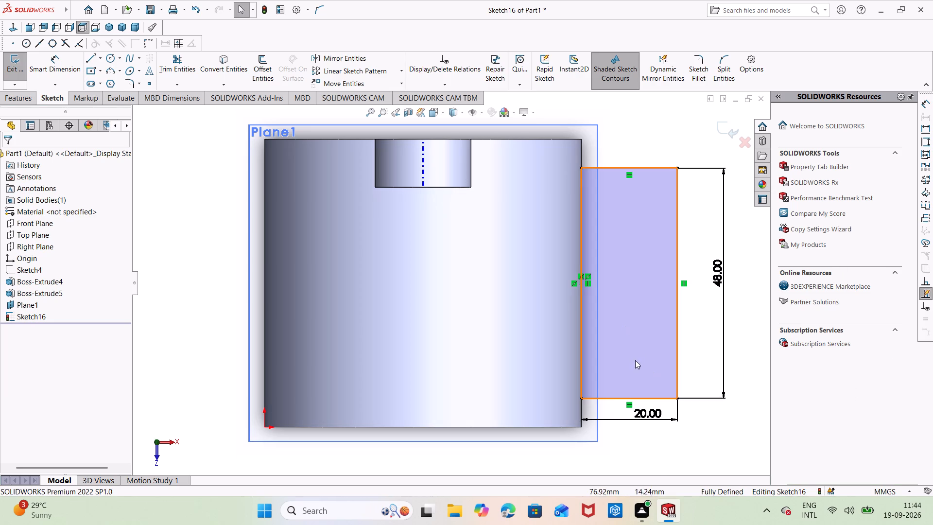
Sketch two circles about 6.7 and 6.5 mm in diameter inside the rectangle, one near each short end, with centres lined up lengthwise.
right_drag(720, 440, 710, 368)
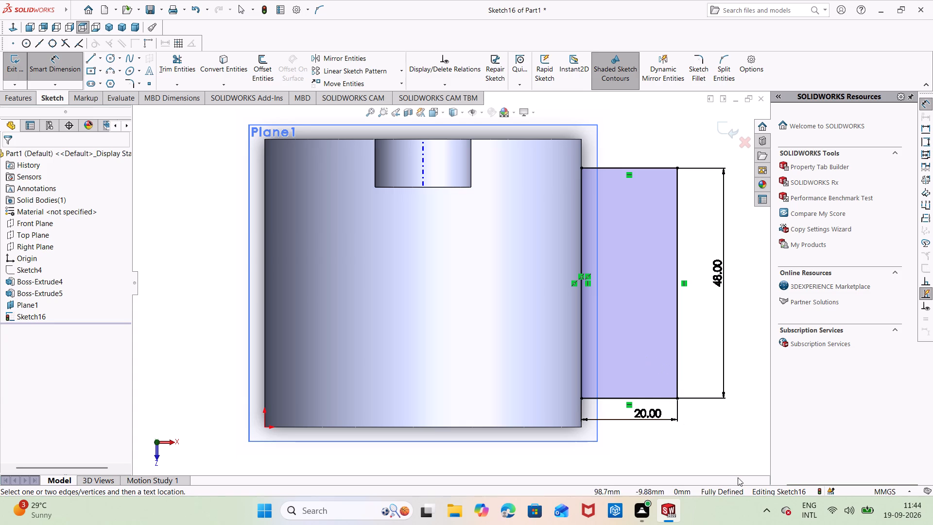
right_drag(710, 444, 752, 466)
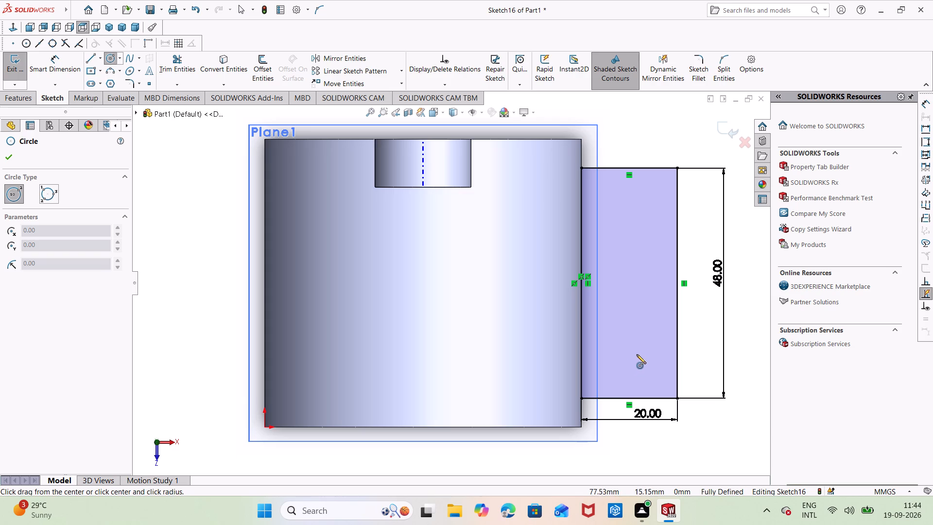
click(633, 358)
click(647, 366)
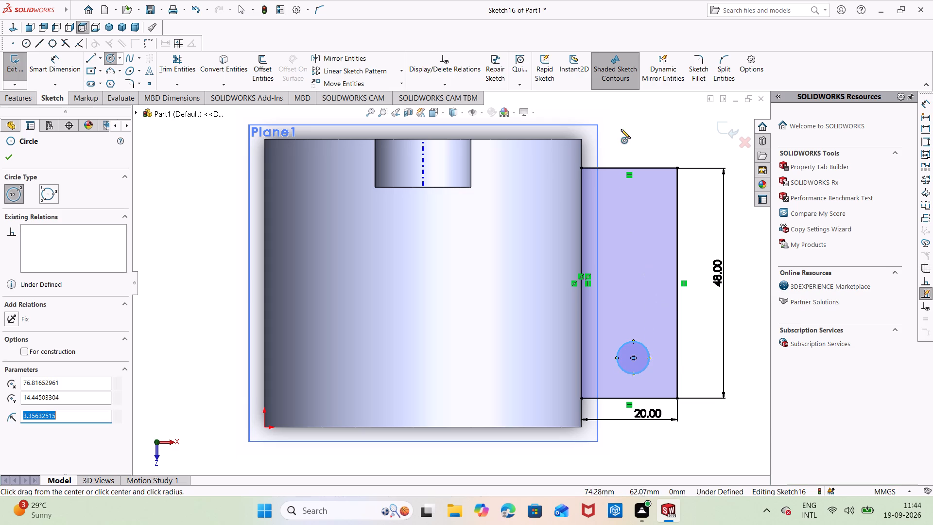
click(635, 207)
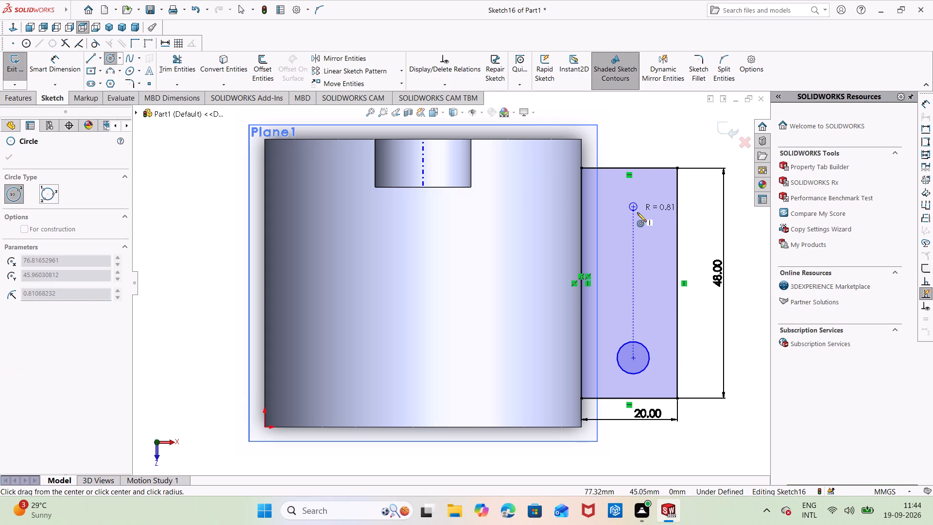
click(641, 220)
key(Escape)
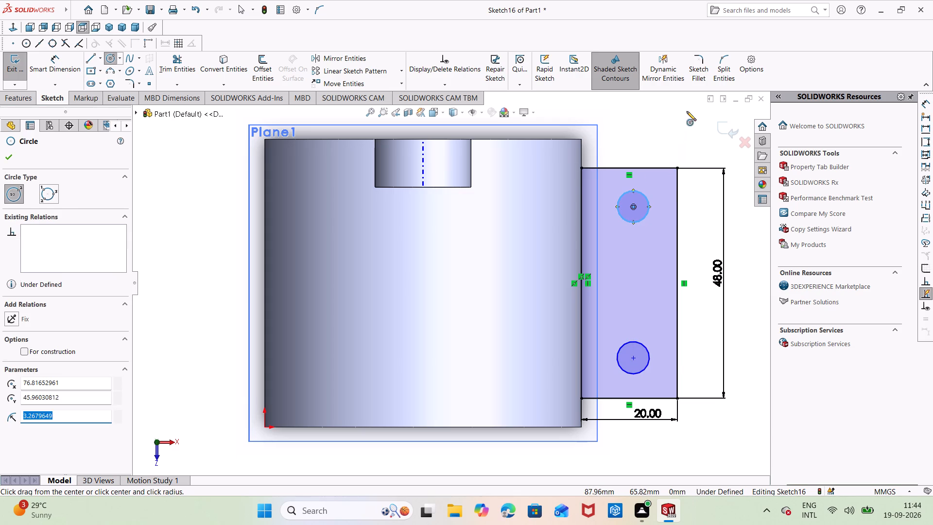
Dimension the circle nearer the crown tab's end of the arch to a 10 mm diameter.
right_drag(680, 152, 680, 115)
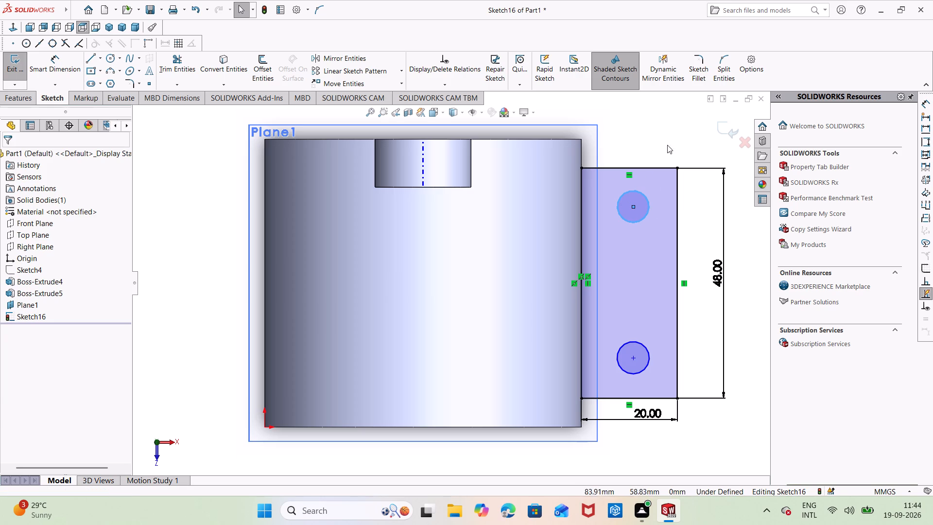
right_drag(666, 141, 671, 96)
click(643, 194)
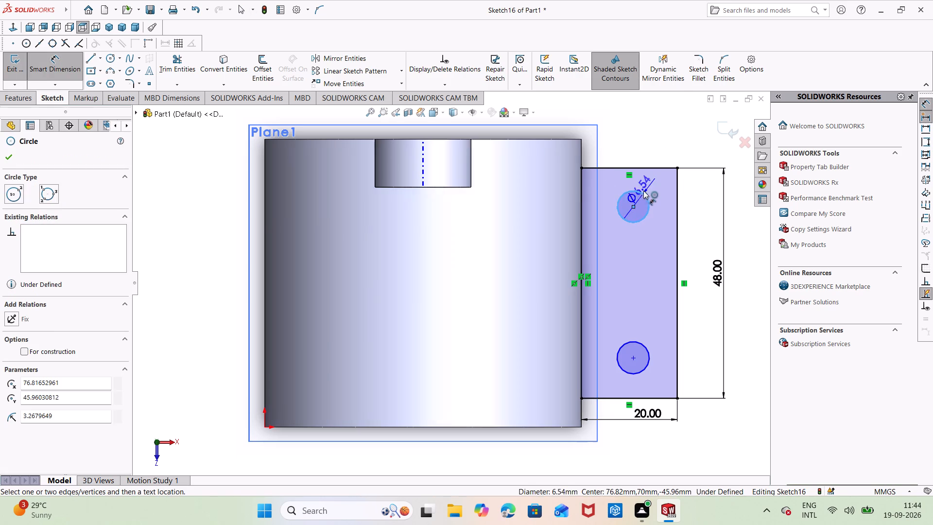
click(639, 151)
key(BackSpace)
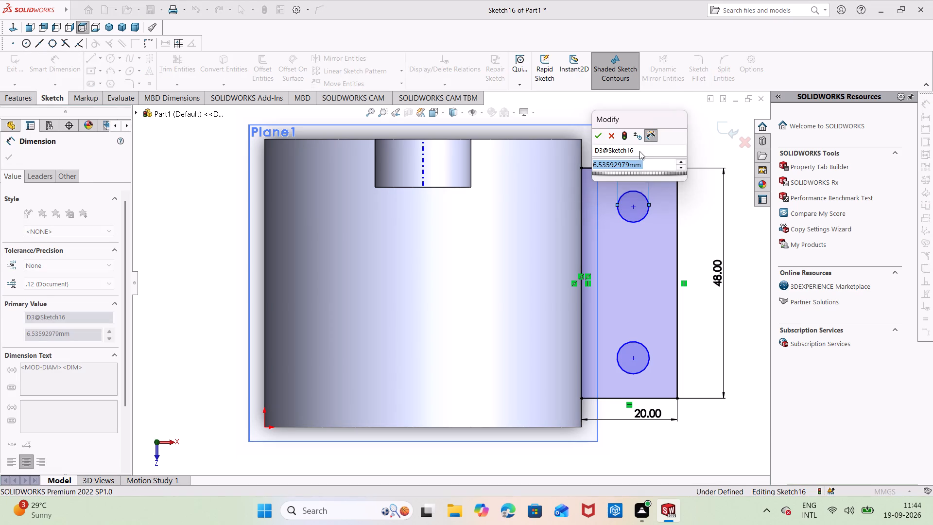
text(10)
key(Return)
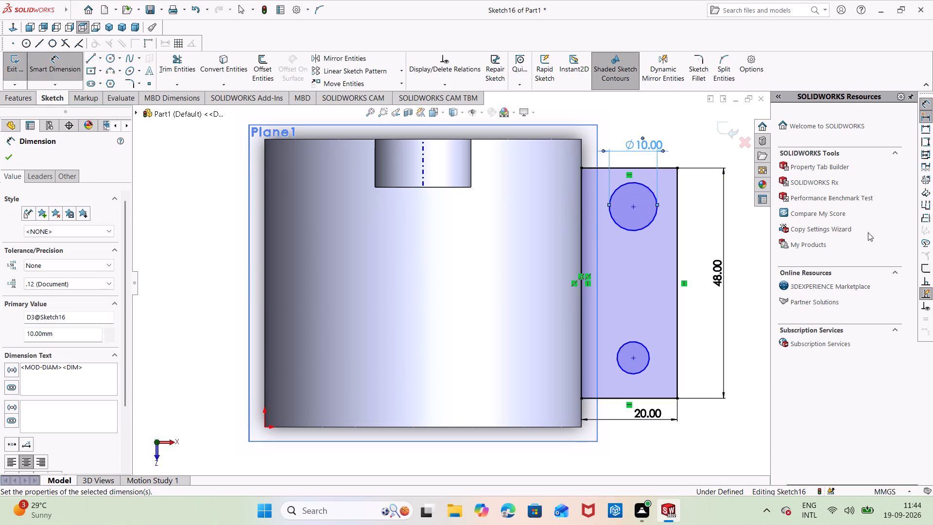
key(Escape)
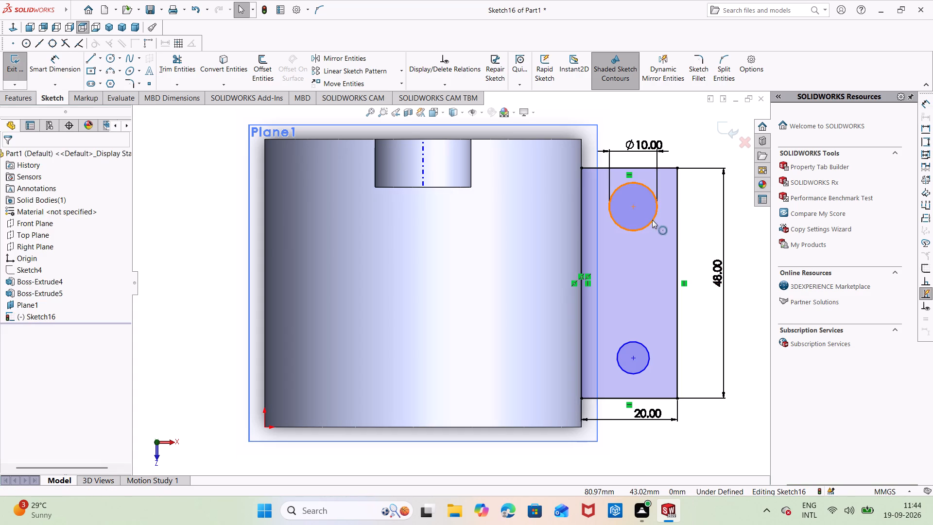
Apply an Equal relation between the 10 mm circle and the other circle in the rectangle.
ctrl+click(643, 213)
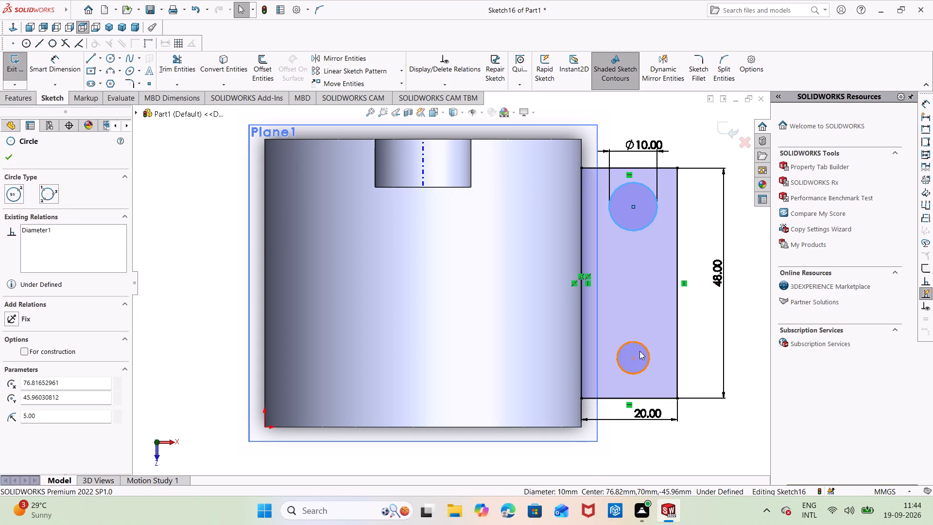
ctrl+click(642, 349)
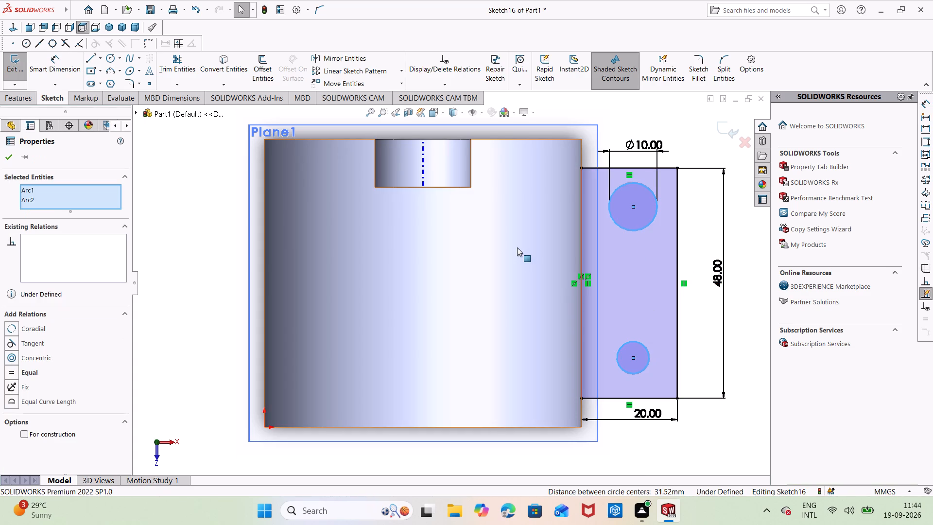
click(25, 374)
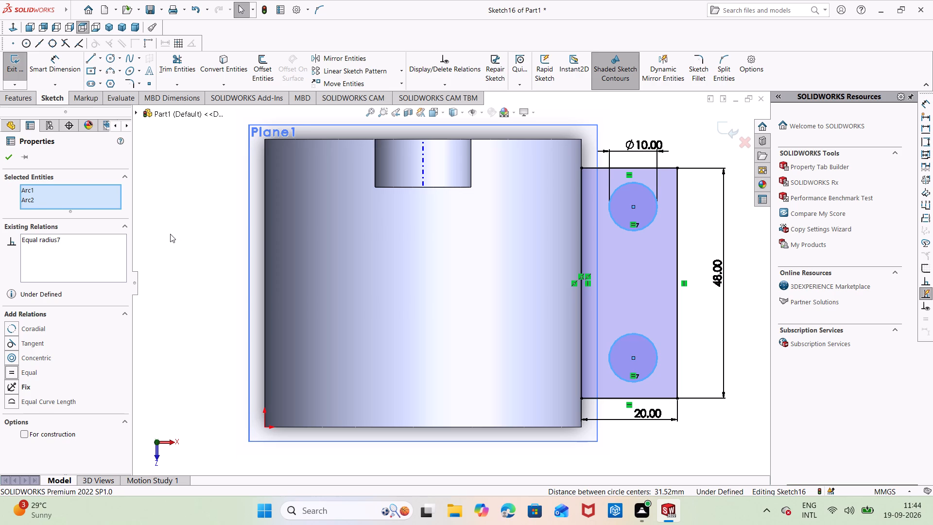
key(Escape)
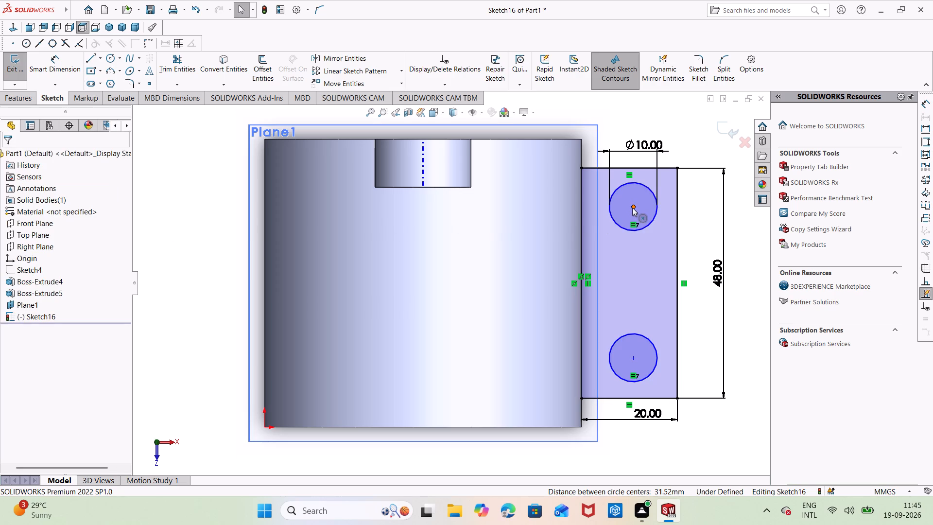
Align both circle centres with the midpoint of the rectangle's short edge nearer the crown tab using Vertical relations.
ctrl+click(633, 207)
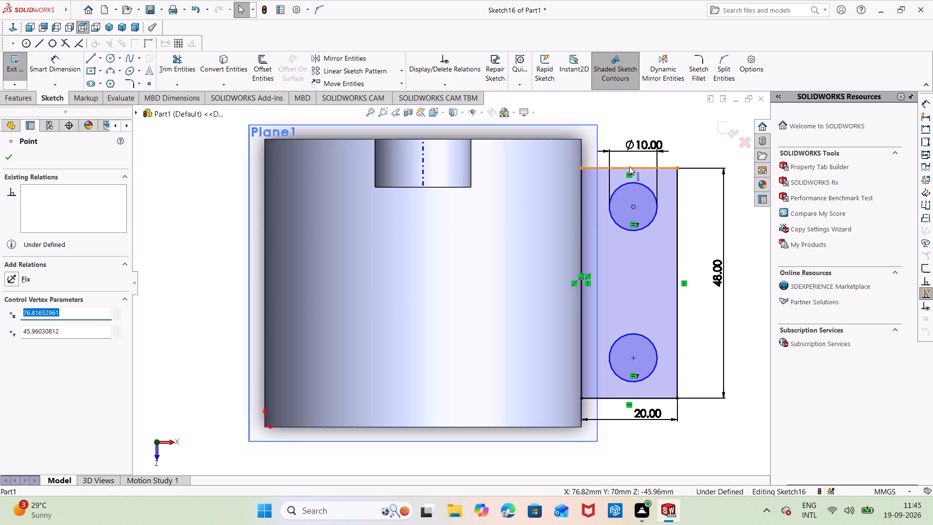
ctrl+click(630, 167)
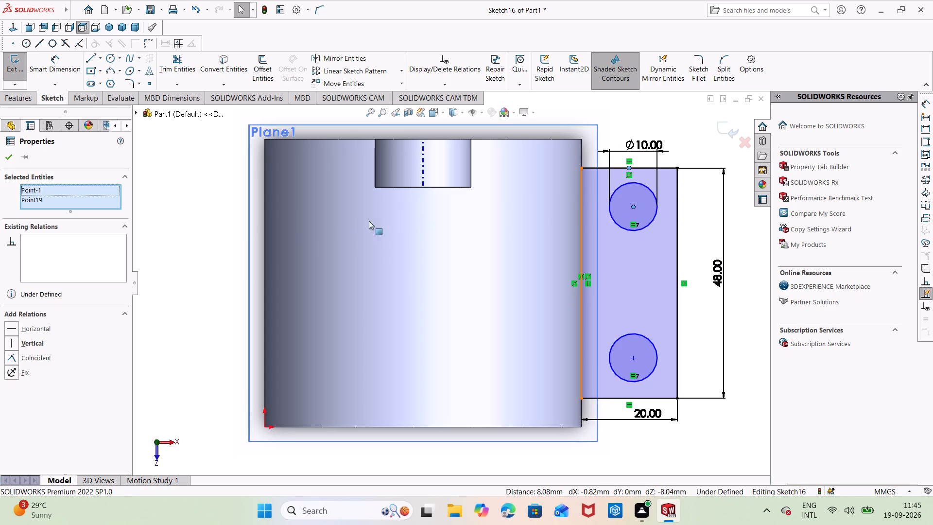
click(26, 344)
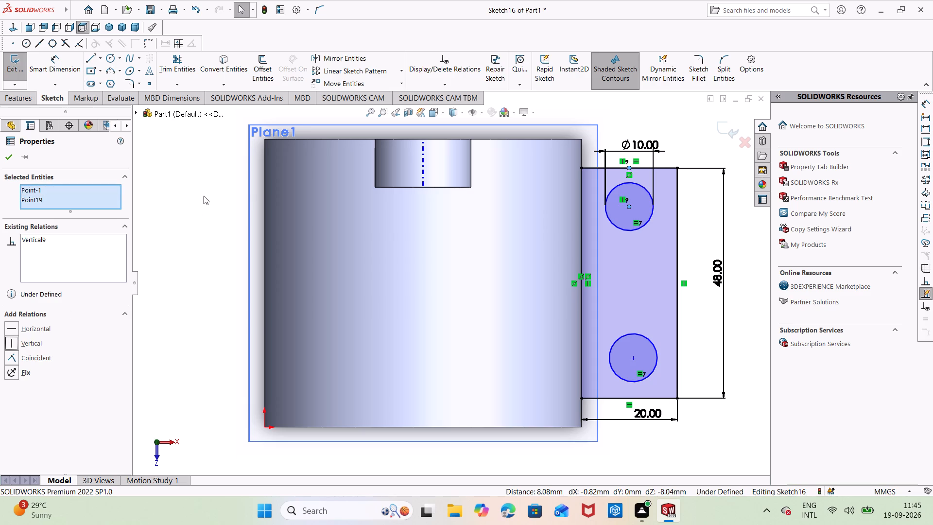
ctrl+click(636, 357)
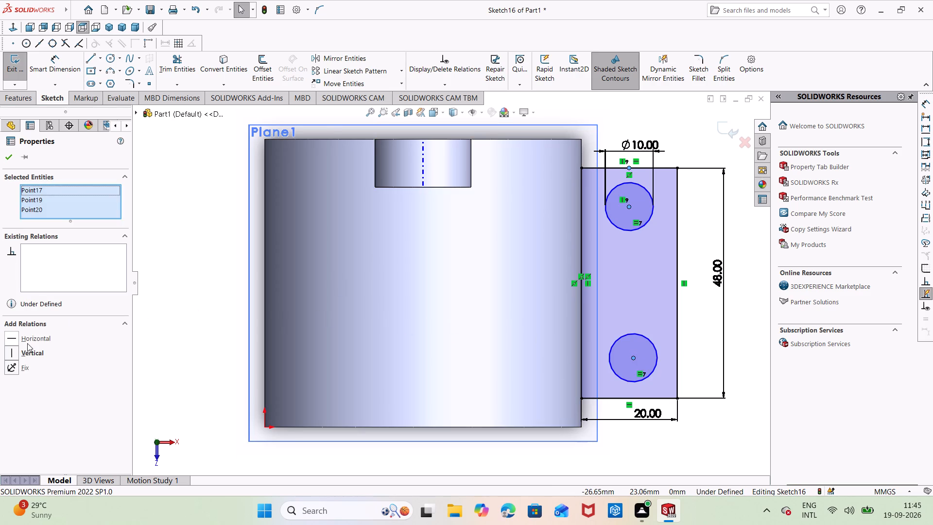
click(33, 350)
key(Escape)
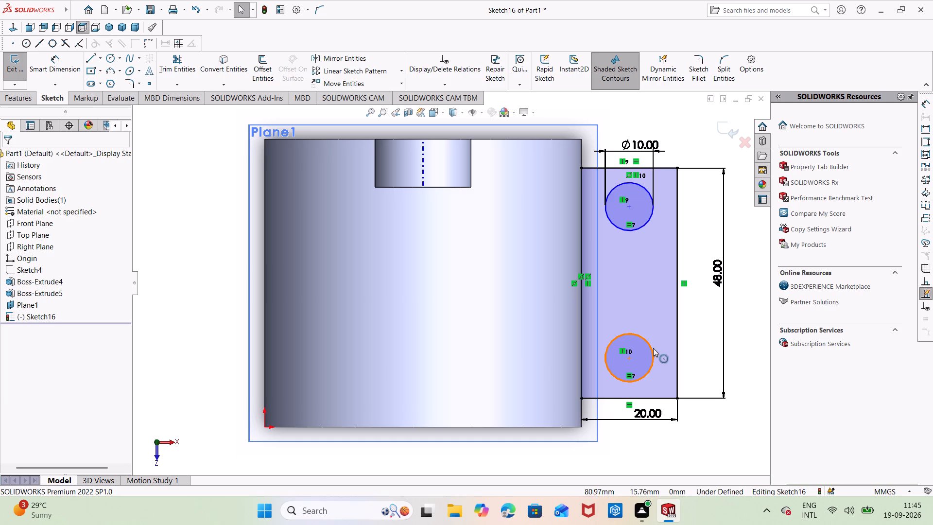
Dimension the centre-to-centre distance between the two circles to 20 mm.
right_drag(720, 423, 743, 359)
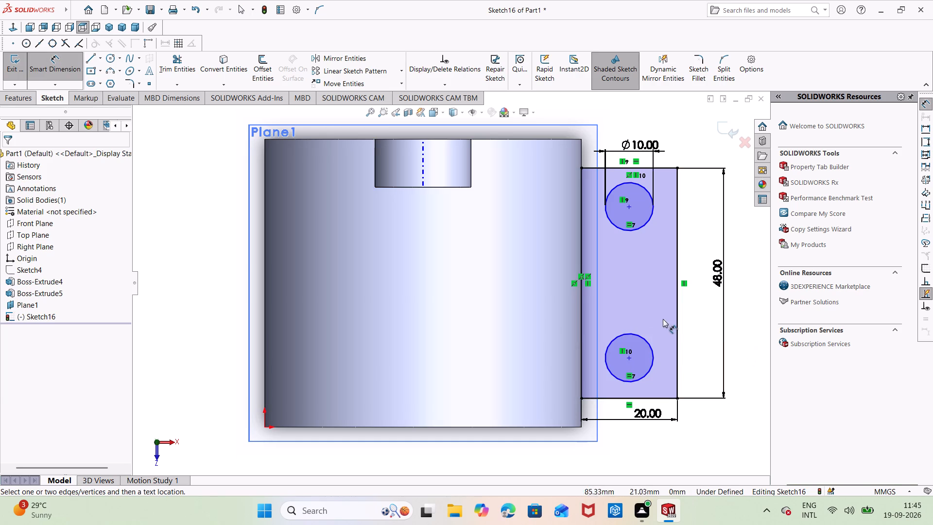
click(630, 357)
click(629, 206)
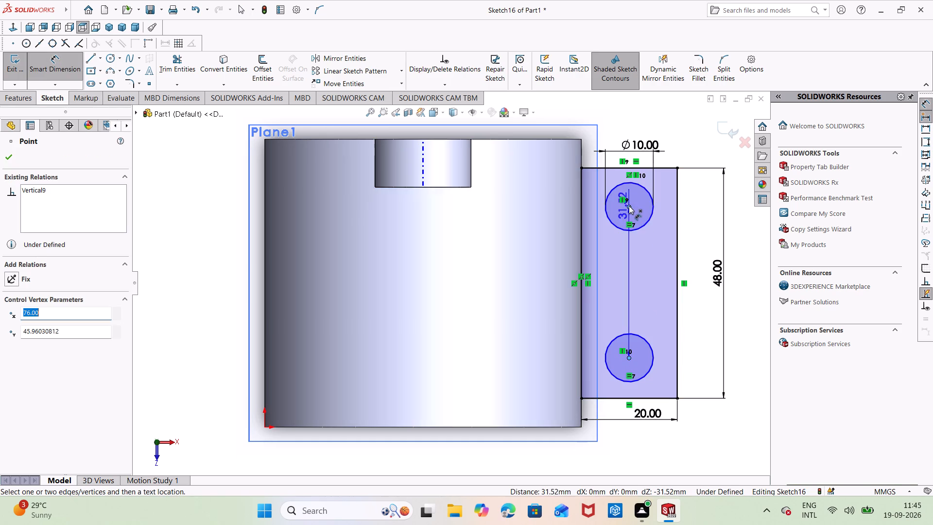
click(662, 304)
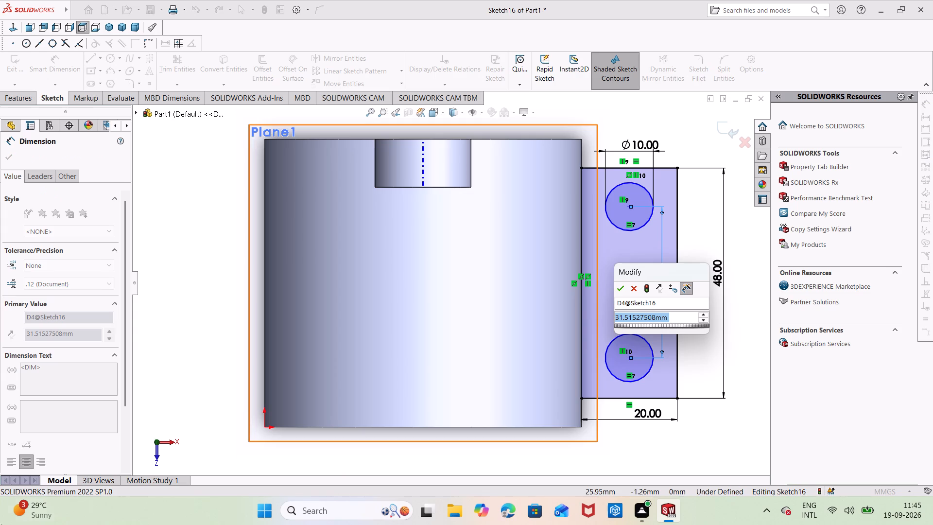
key(BackSpace)
text(20)
key(Return)
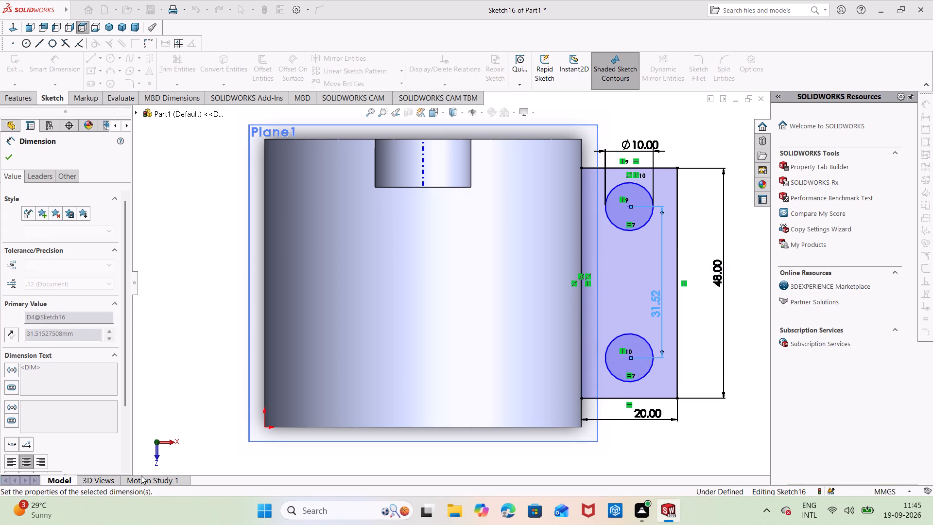
key(Escape)
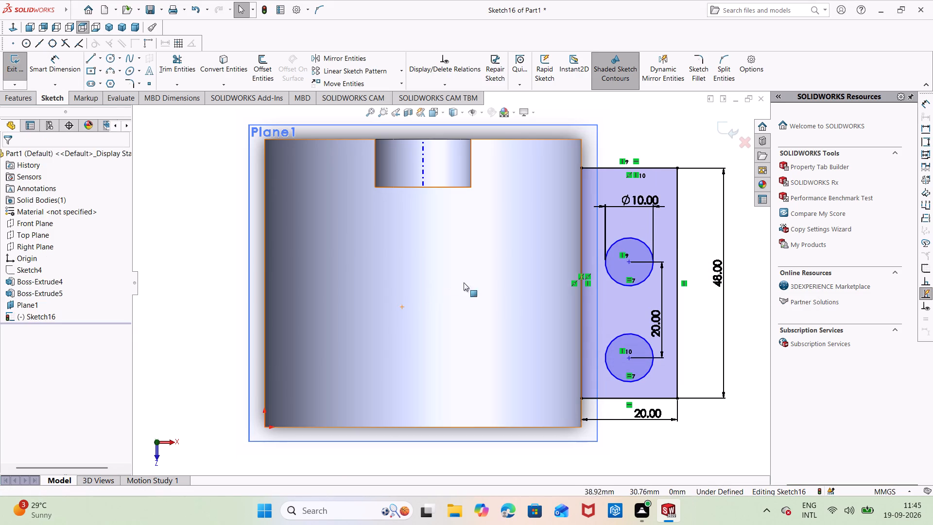
Dimension the circle centre nearer the crown tab's end to 9 mm from the rectangle's adjacent short edge.
click(629, 262)
key(Escape)
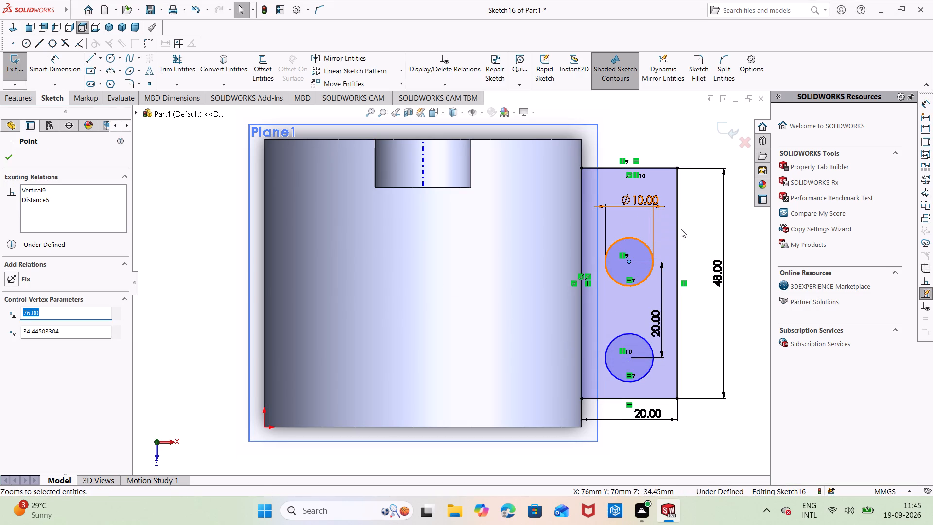
right_drag(701, 245, 704, 217)
right_drag(703, 264, 681, 196)
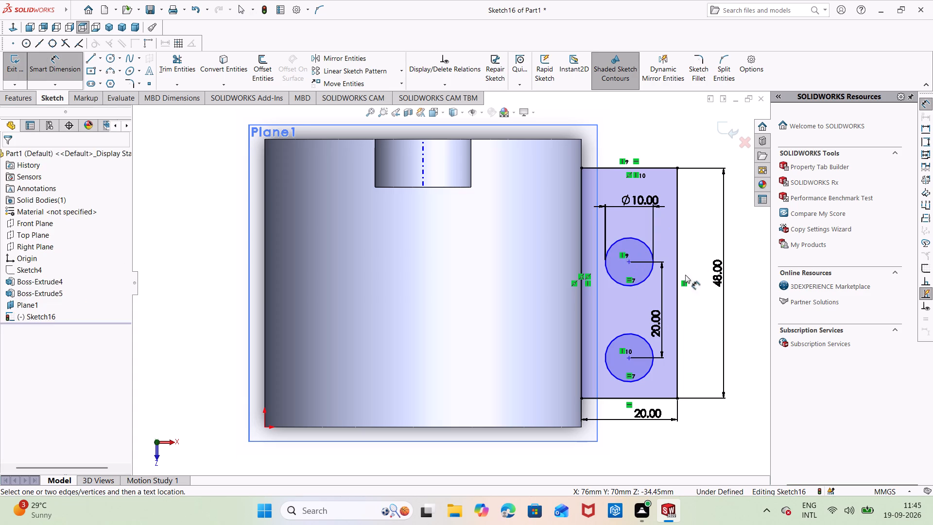
click(630, 262)
click(652, 168)
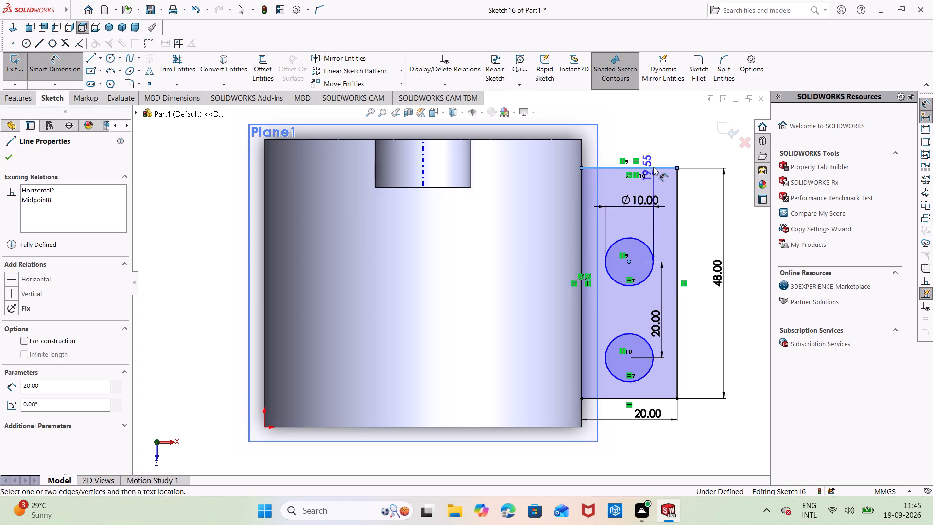
click(672, 218)
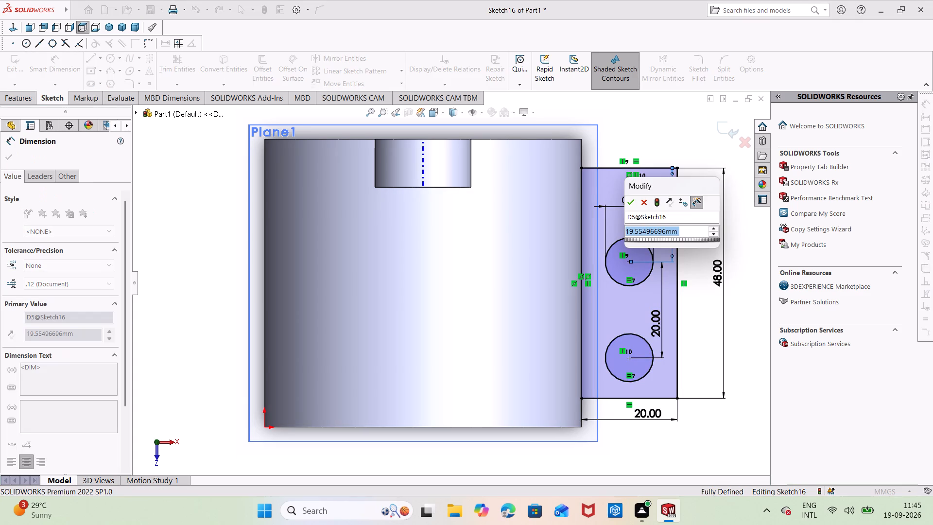
key(BackSpace)
key(9)
key(Return)
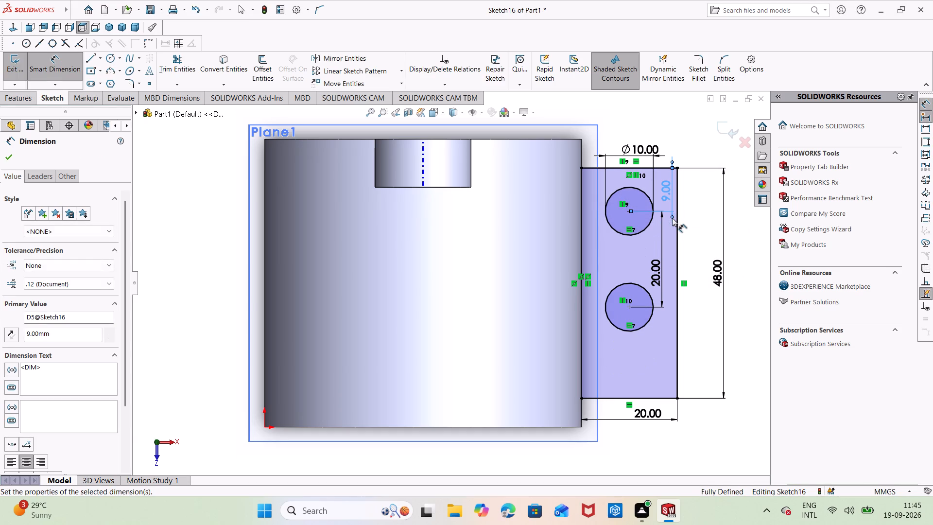
key(Escape)
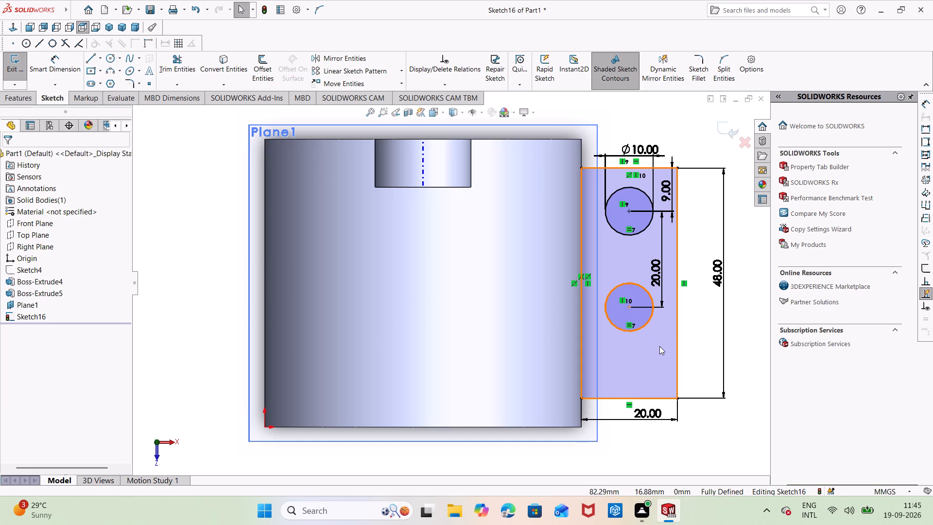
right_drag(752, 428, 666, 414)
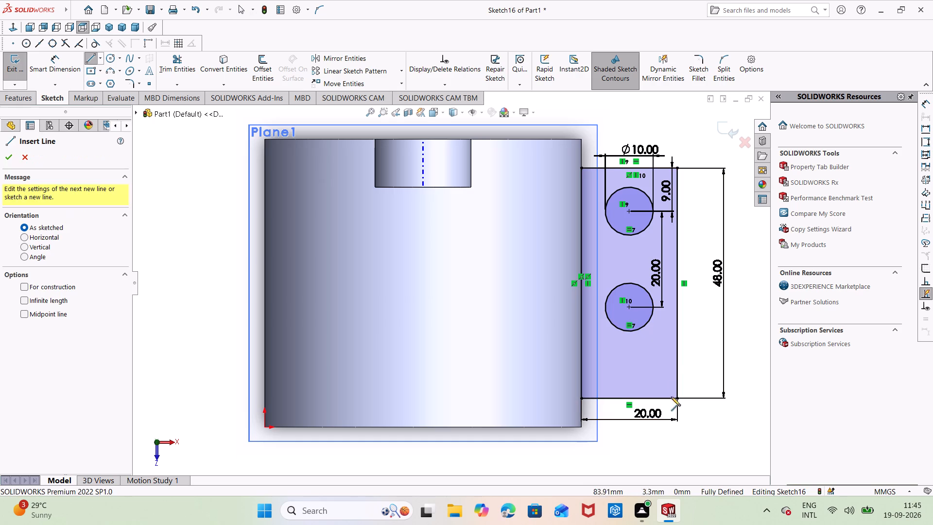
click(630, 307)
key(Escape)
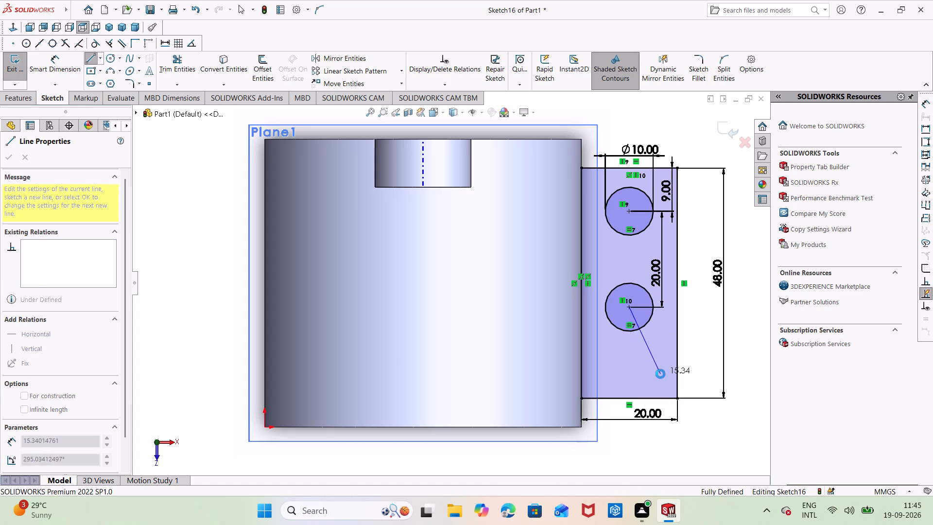
Check the distance from the other circle's centre to the rectangle's short edge farther from the crown tab.
right_drag(701, 431, 706, 360)
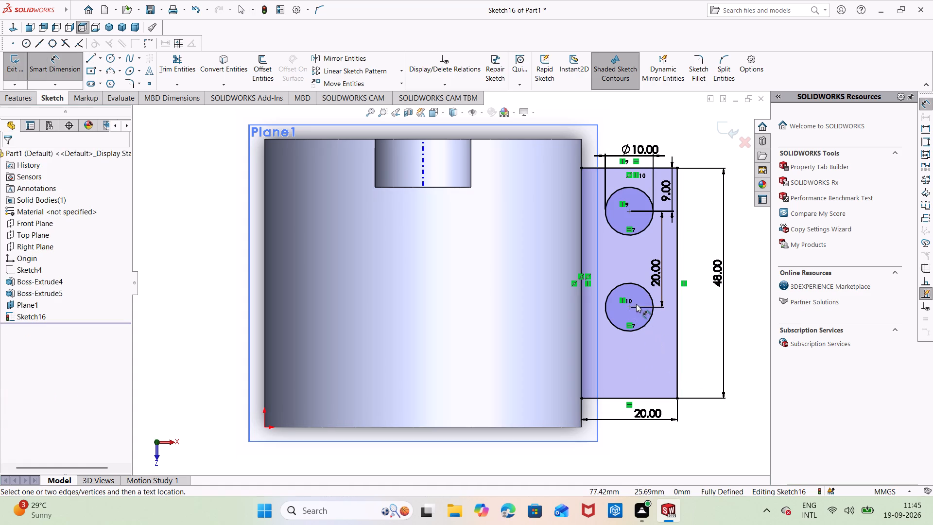
click(629, 306)
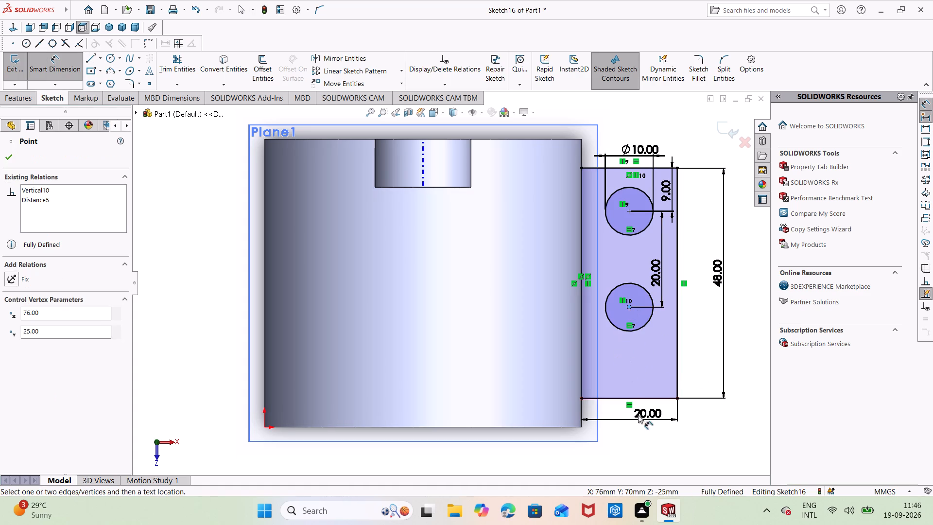
click(639, 397)
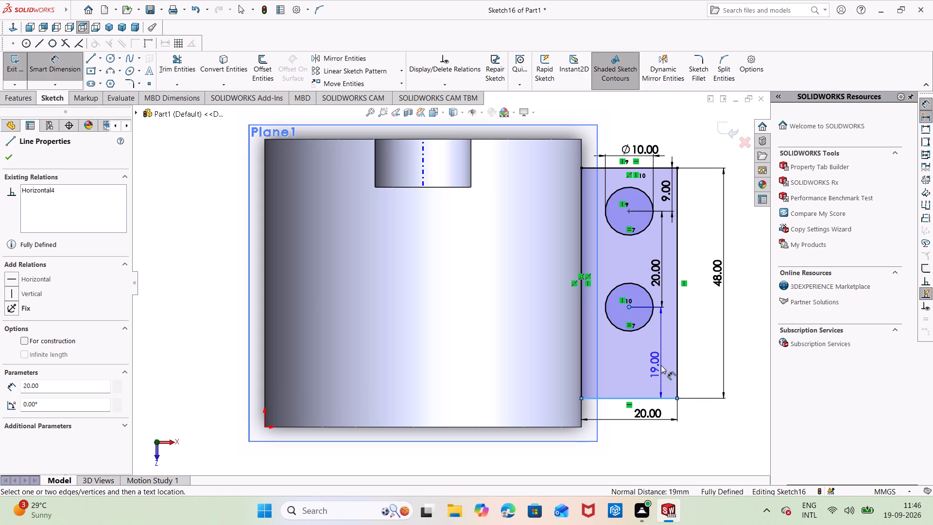
key(Escape)
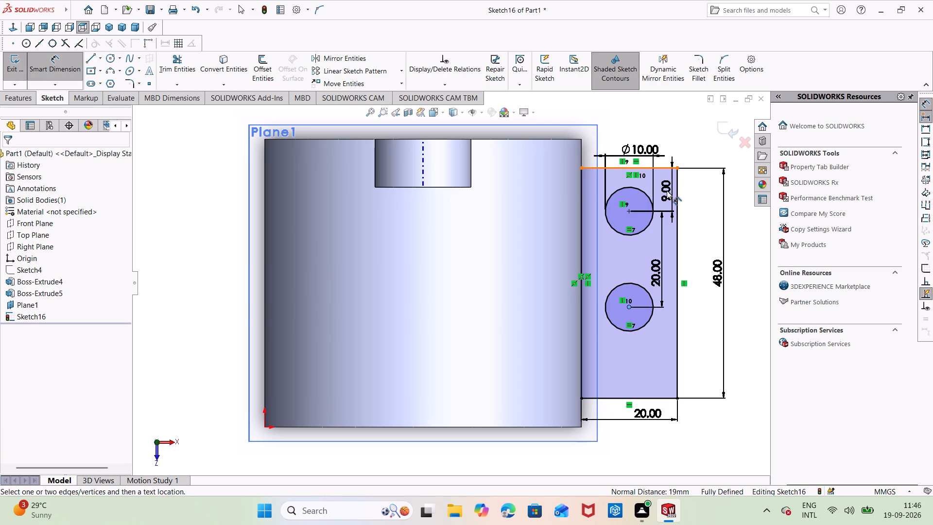
Set the distance between the circle nearer the crown tab's end and its adjacent short edge to 14 mm.
double_click(667, 191)
key(Escape)
key(Escape)
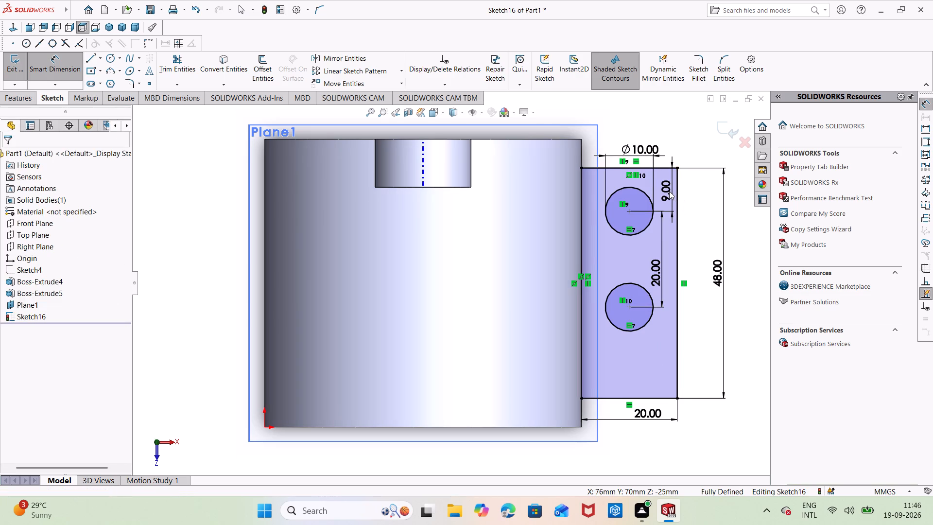
double_click(668, 189)
key(BackSpace)
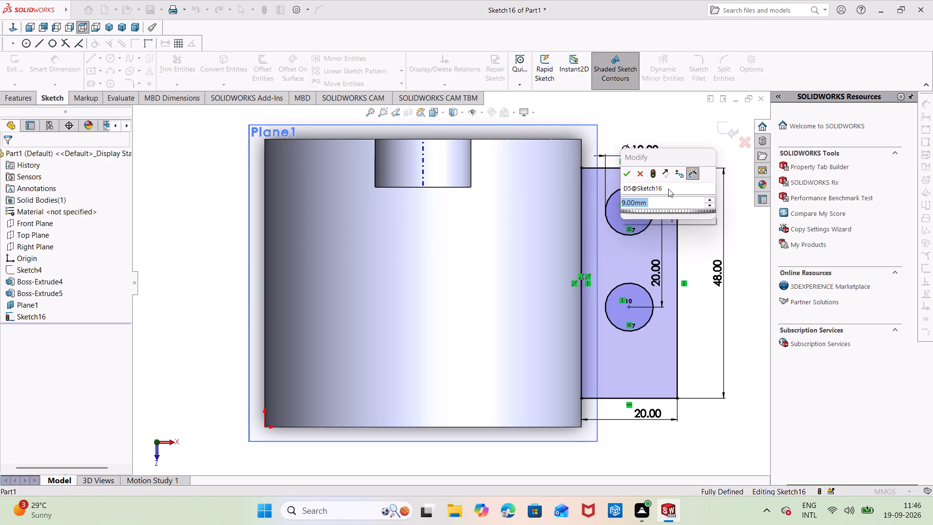
text(14)
key(Return)
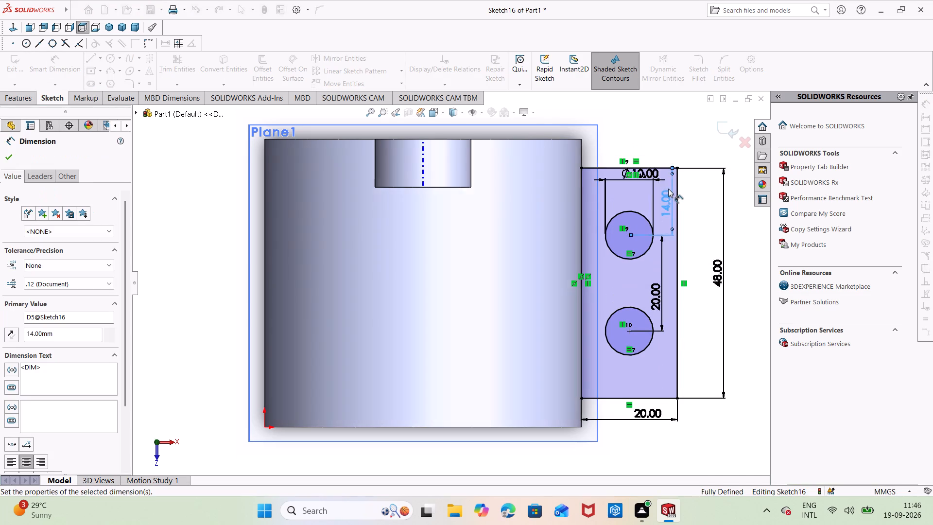
click(717, 230)
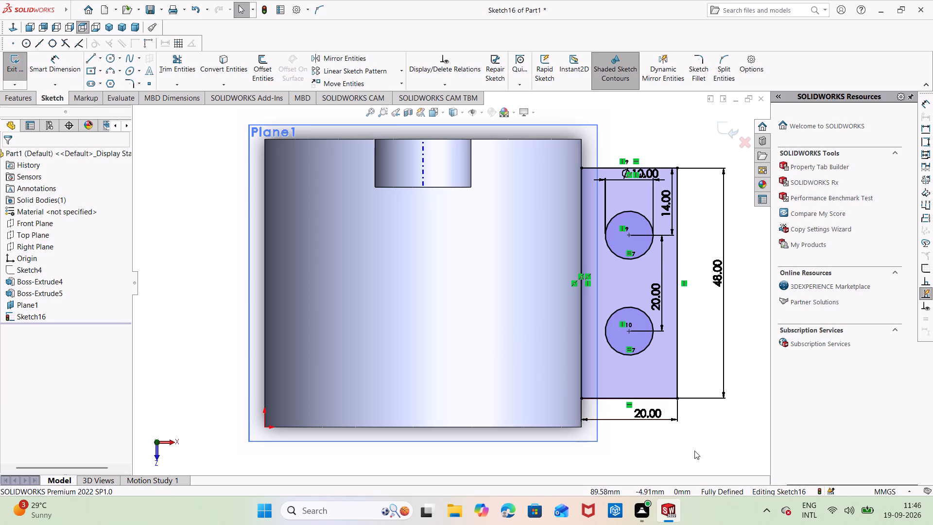
Draw a vertical construction line from the end of the crown tab's centreline to the arch's opposite edge.
right_drag(692, 454, 645, 327)
right_drag(718, 423, 643, 426)
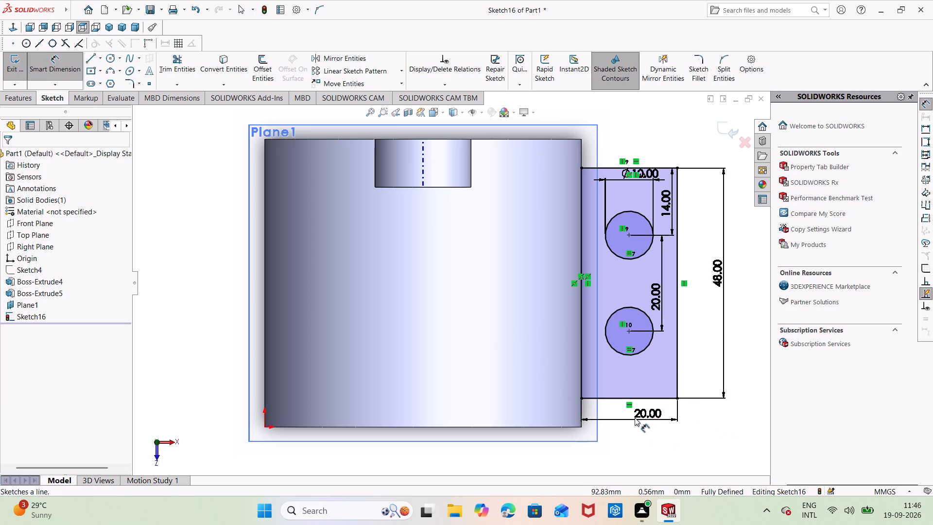
click(422, 185)
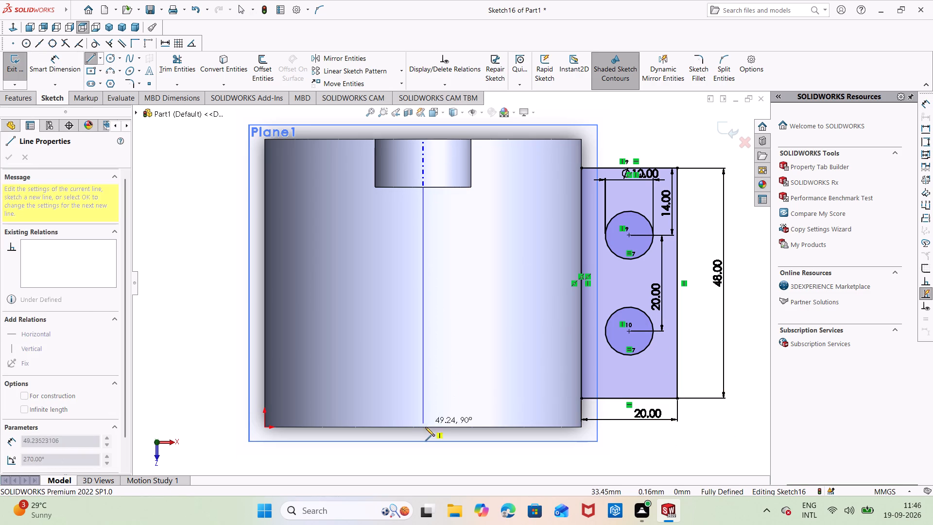
click(424, 429)
key(Escape)
right_drag(460, 345, 459, 345)
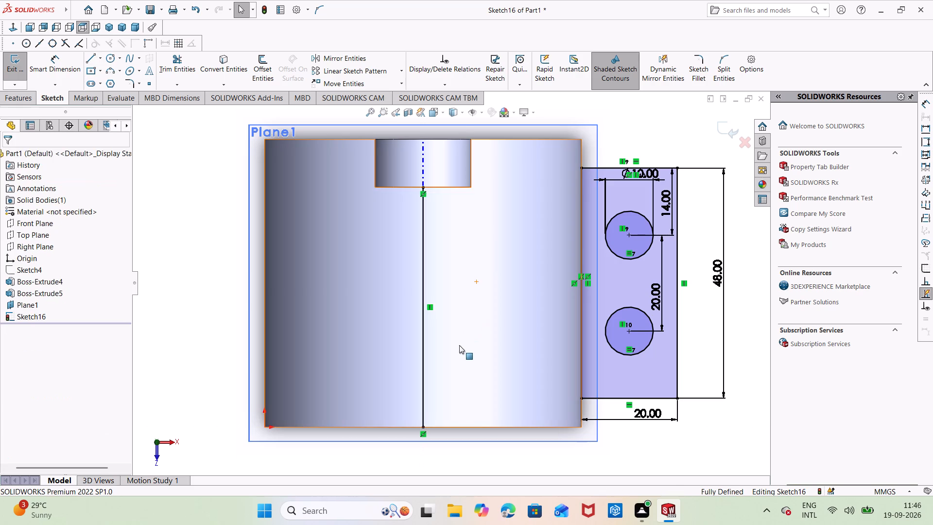
right_drag(459, 345, 396, 326)
key(Escape)
drag(444, 344, 403, 333)
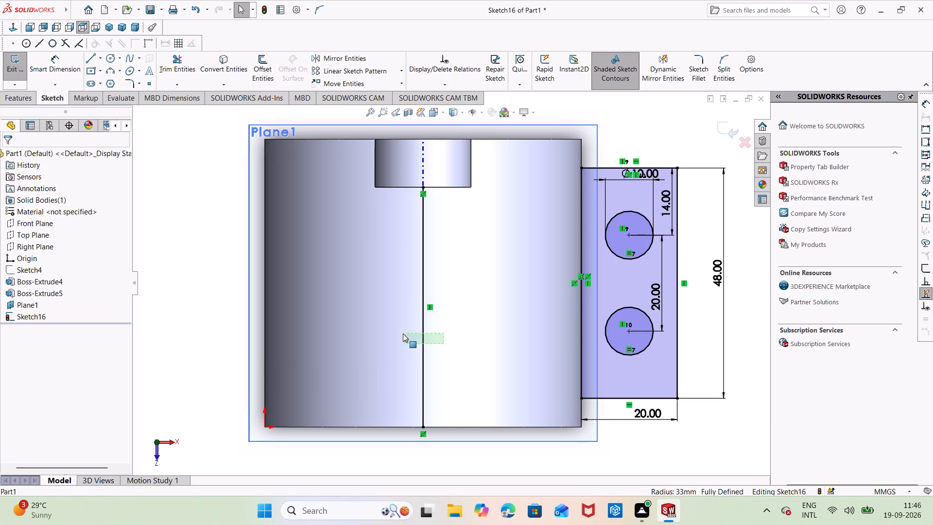
drag(403, 333, 402, 332)
click(458, 289)
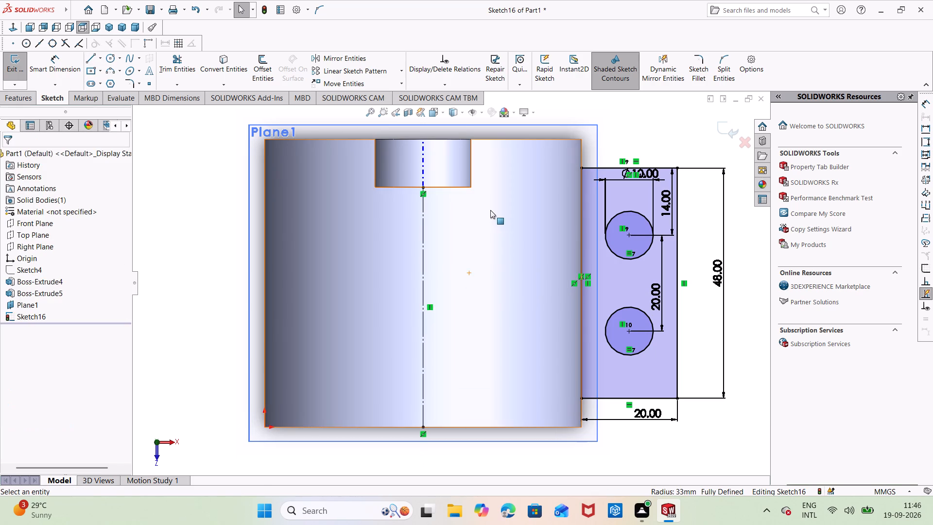
key(Escape)
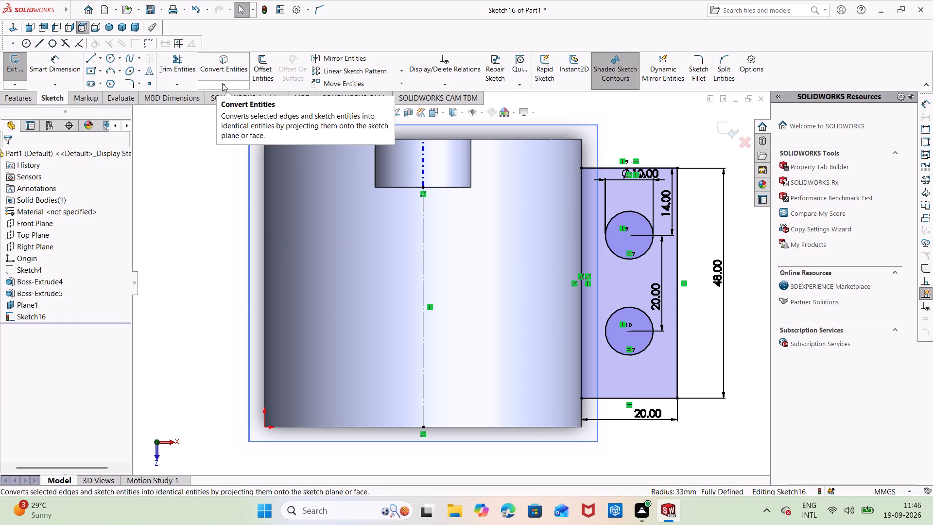
Mirror the 48 by 20 mm flange rectangle and its two circles about the vertical construction line.
click(339, 58)
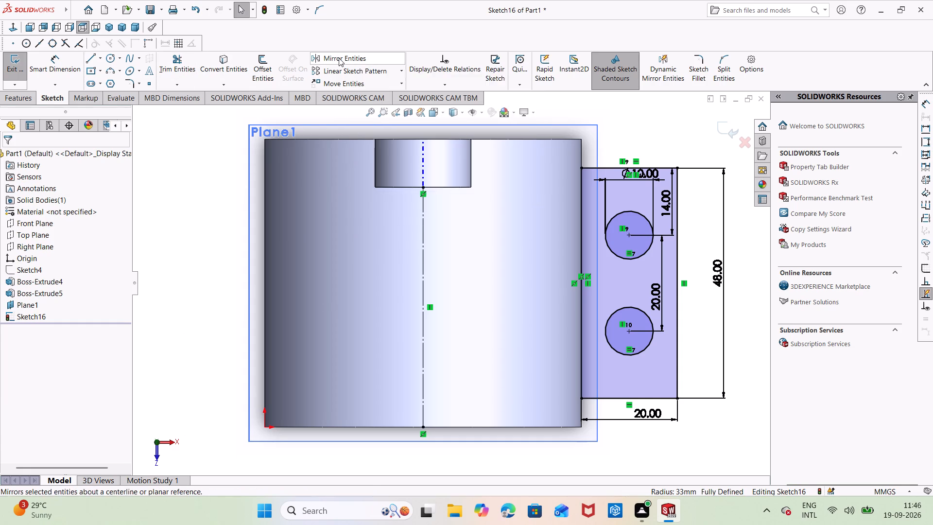
click(661, 367)
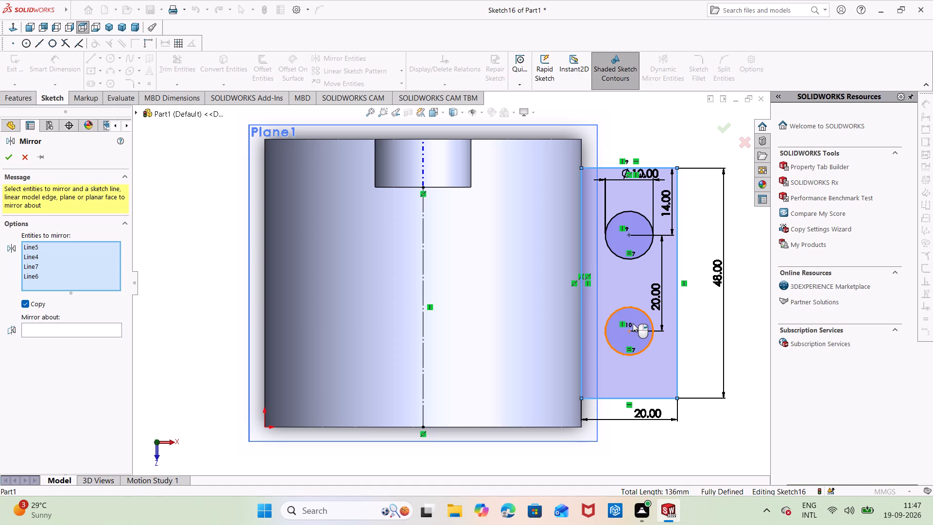
click(633, 323)
click(615, 225)
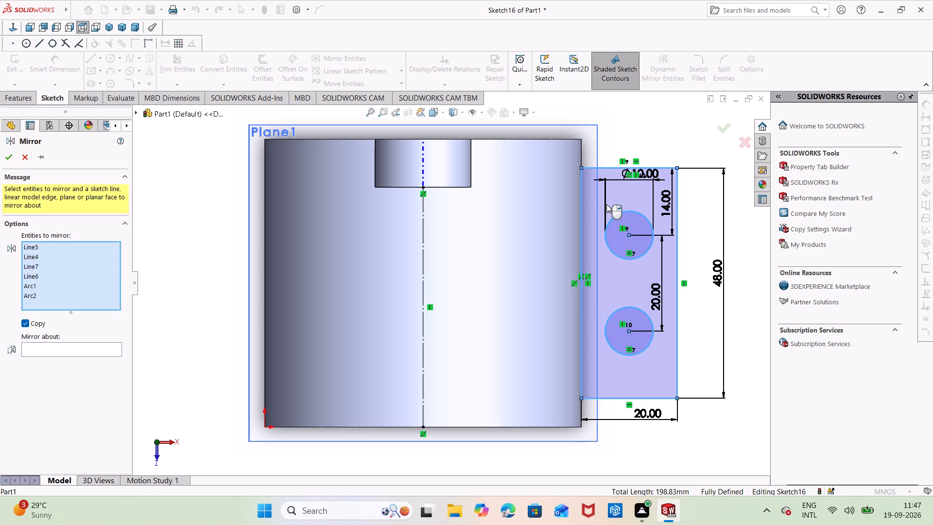
click(68, 350)
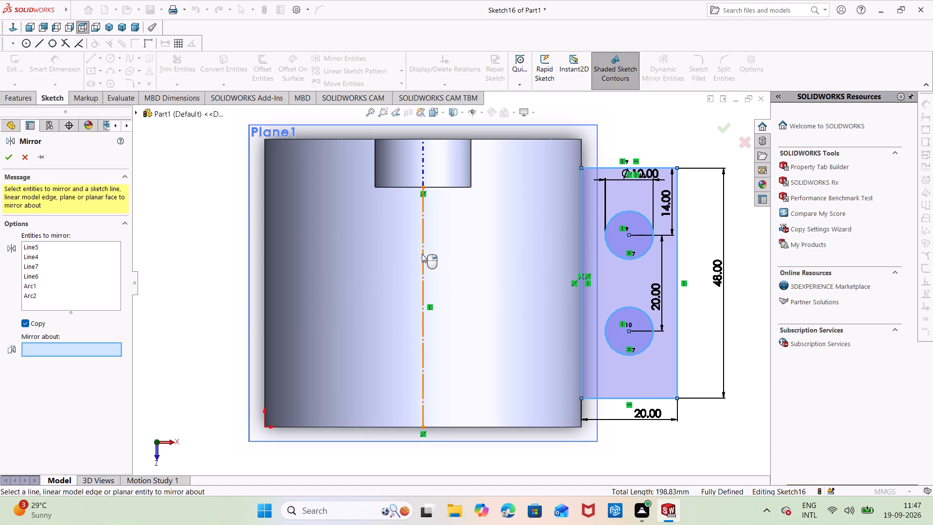
click(420, 255)
click(422, 255)
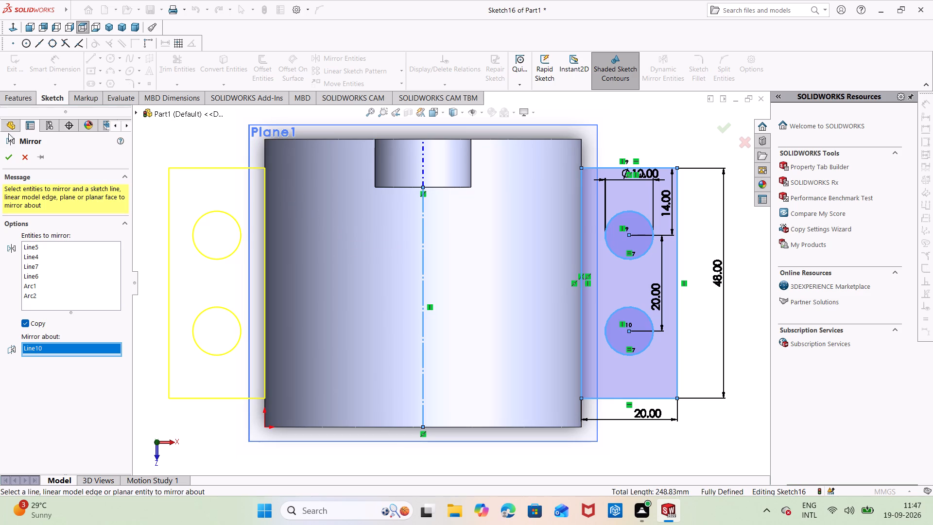
click(5, 155)
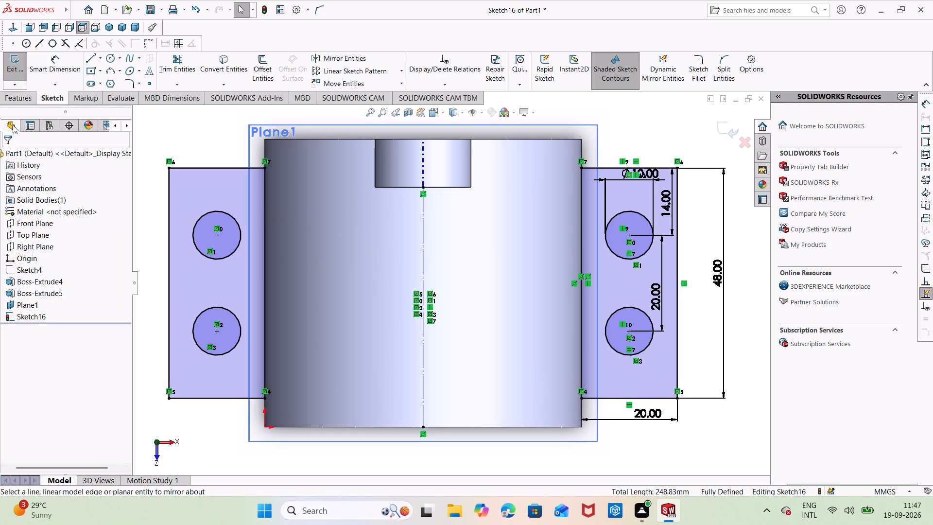
Extrude both two-hole flange profiles 14 mm from the sketch plane, in the reversed direction away from the crown tab, merged with the arch.
click(21, 103)
click(17, 58)
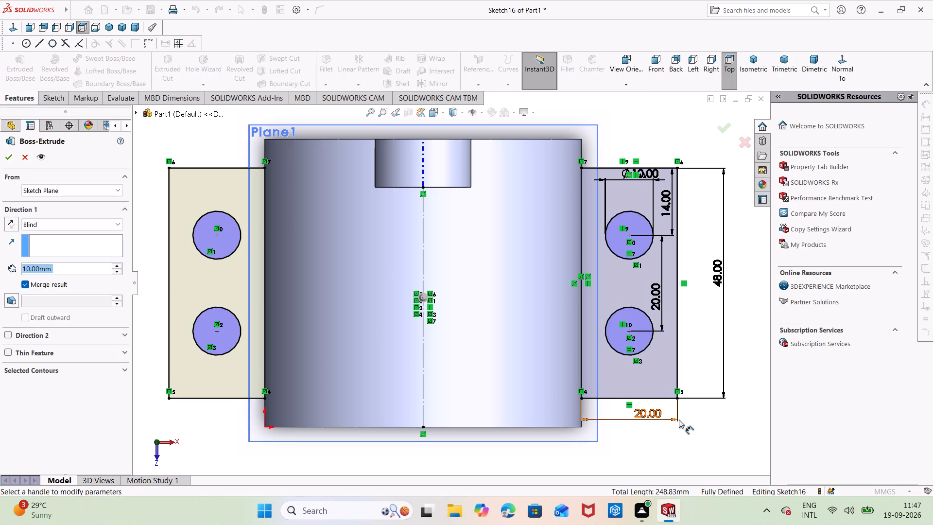
middle_drag(697, 445, 671, 345)
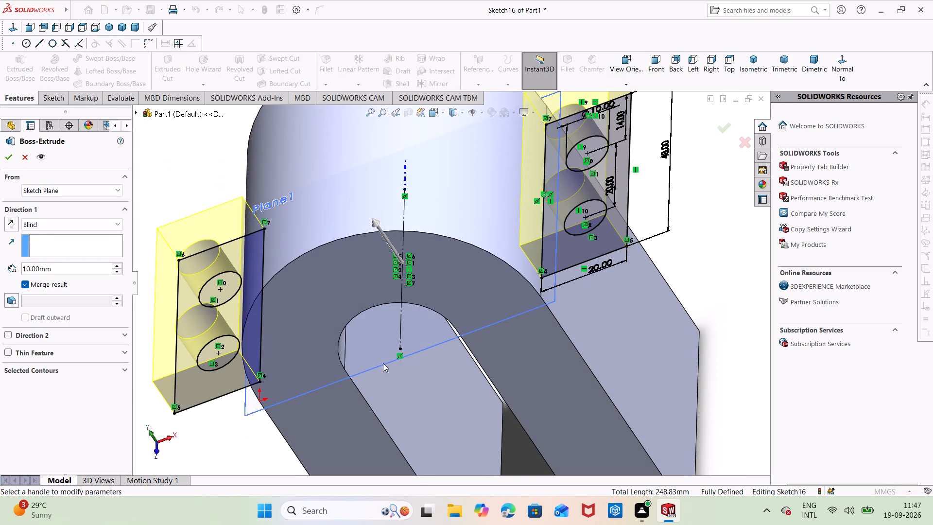
click(8, 221)
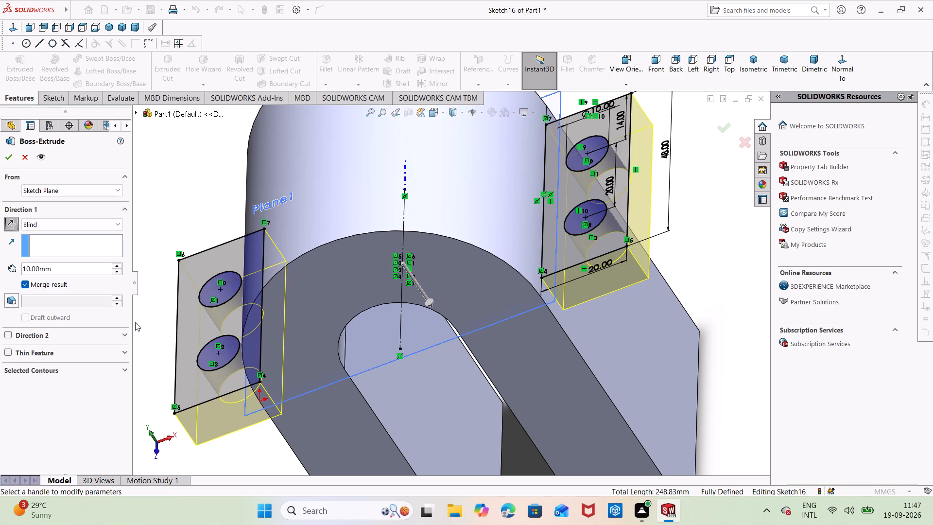
click(92, 271)
key(BackSpace)
key(BackSpace)
key(BackSpace)
key(BackSpace)
key(BackSpace)
key(BackSpace)
key(BackSpace)
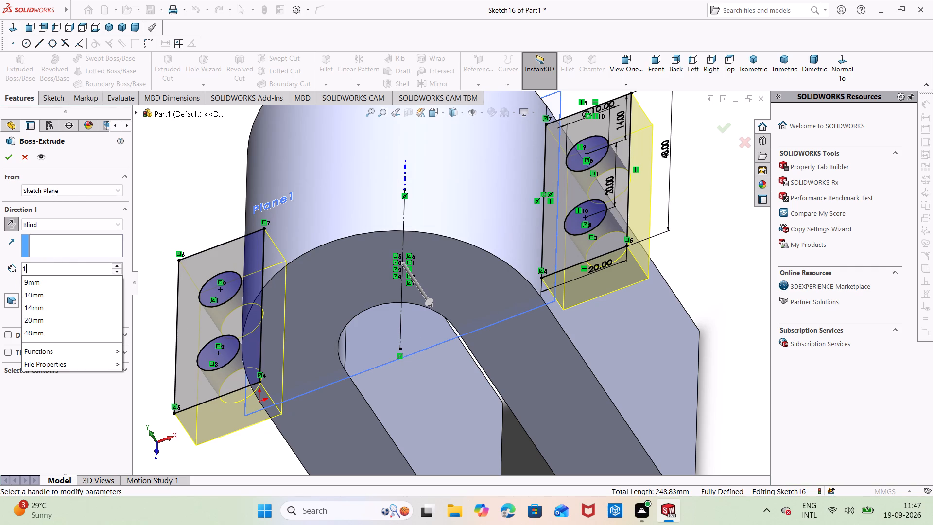
key(BackSpace)
key(BackSpace)
key(BackSpace)
key(BackSpace)
key(BackSpace)
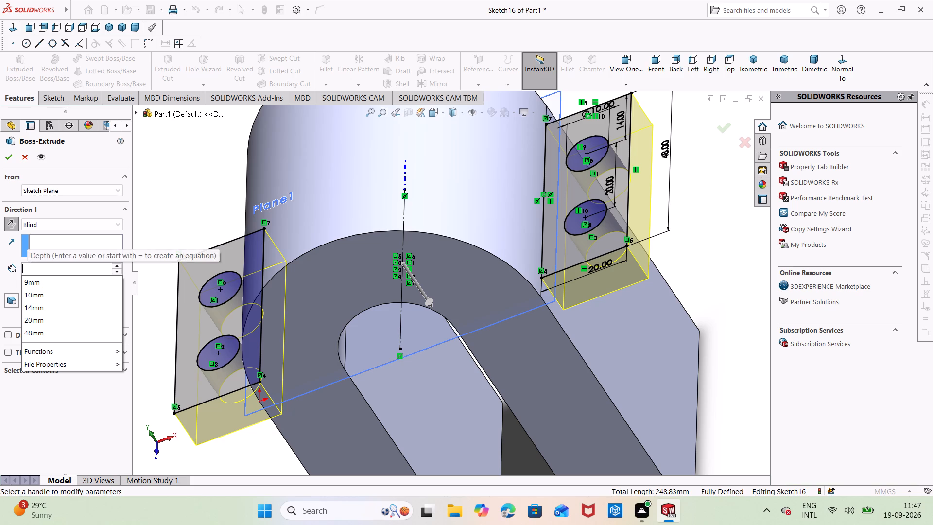
text(14)
key(Return)
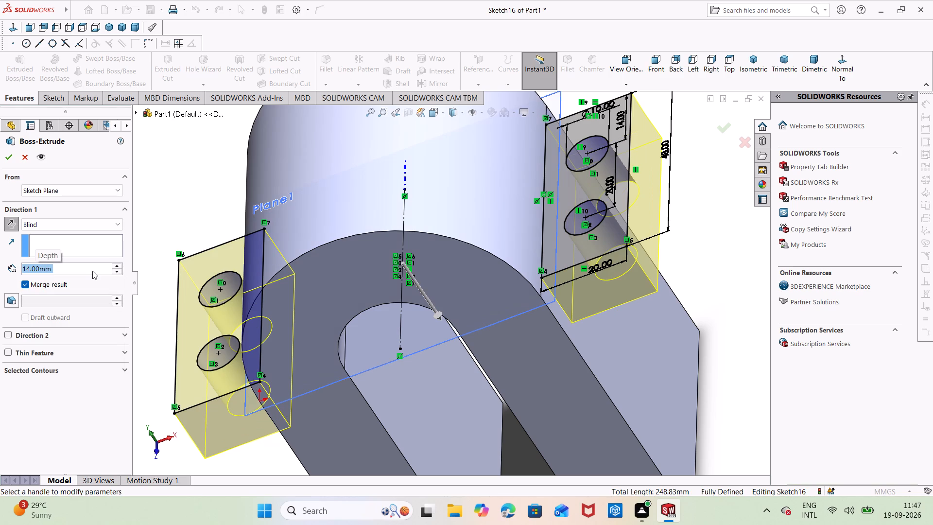
click(6, 157)
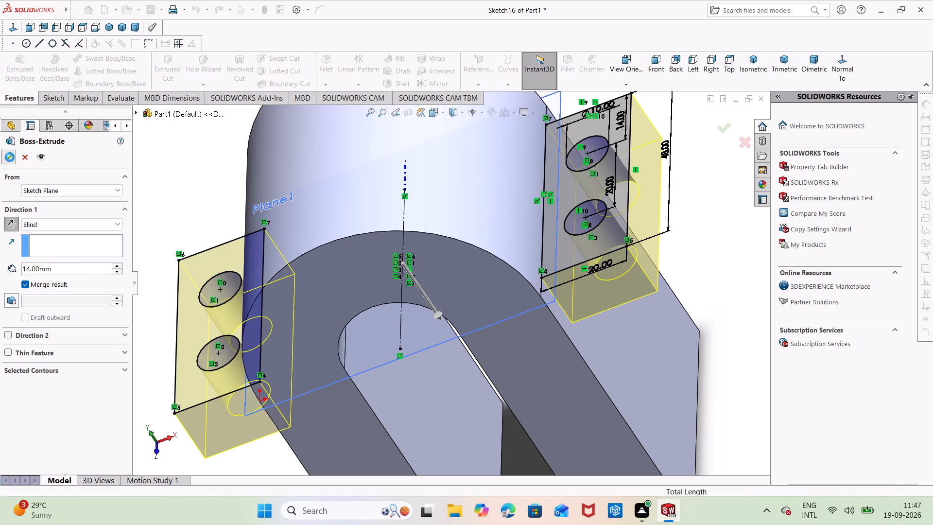
click(400, 168)
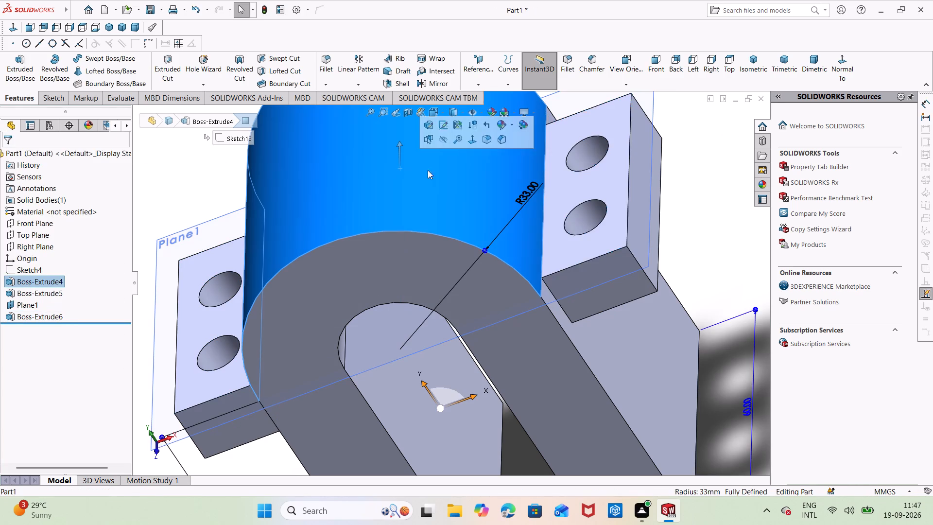
click(696, 198)
key(Escape)
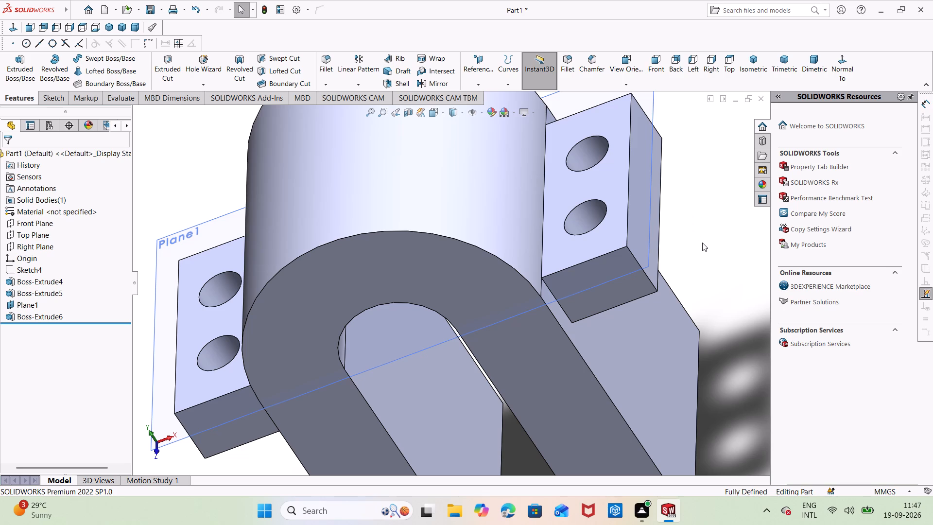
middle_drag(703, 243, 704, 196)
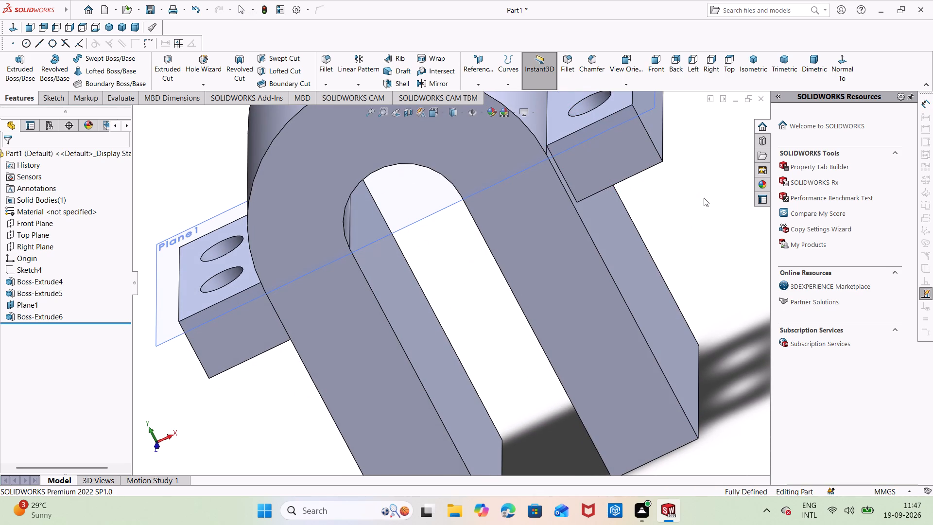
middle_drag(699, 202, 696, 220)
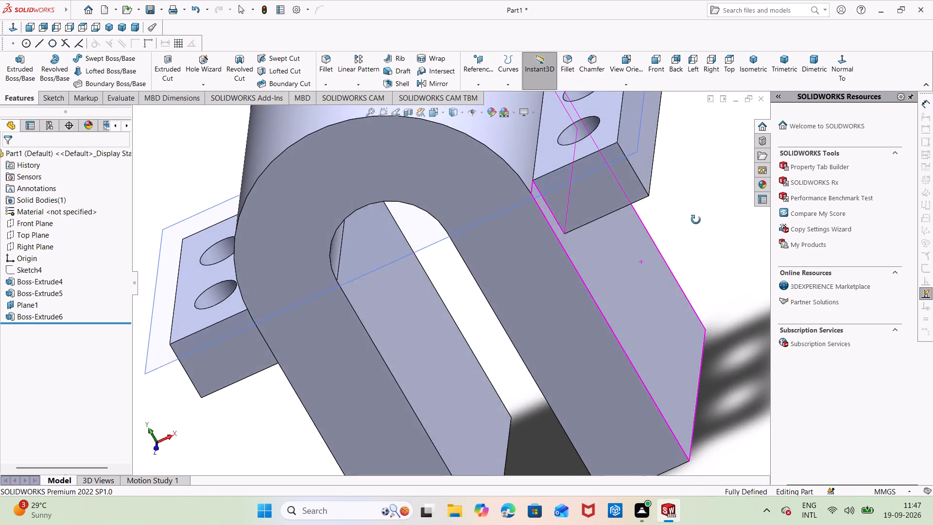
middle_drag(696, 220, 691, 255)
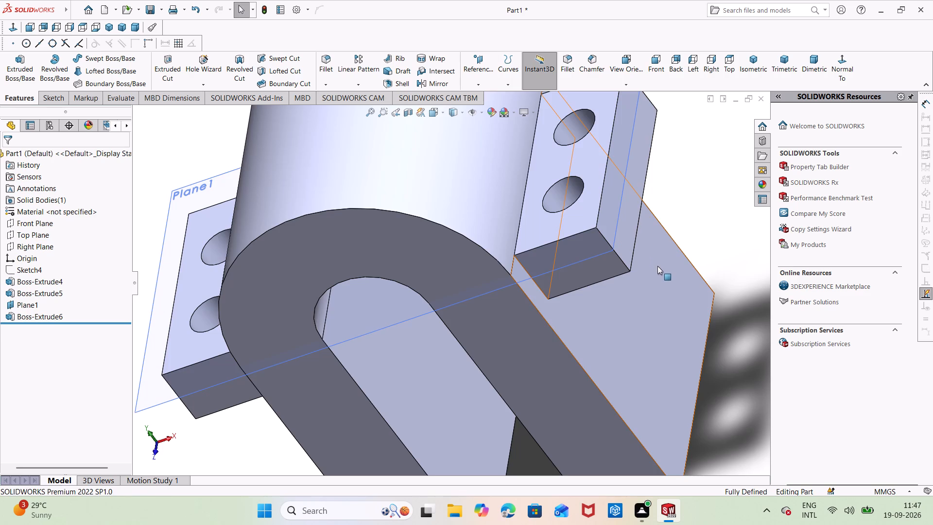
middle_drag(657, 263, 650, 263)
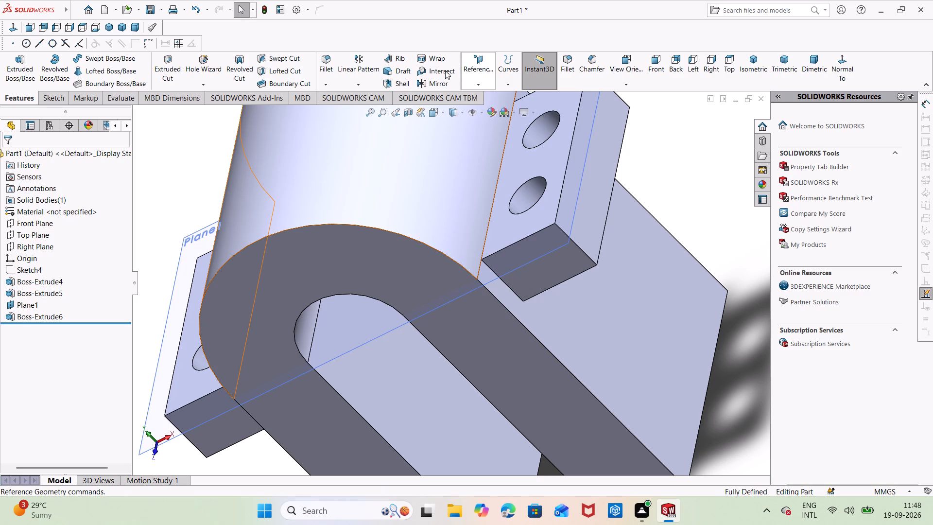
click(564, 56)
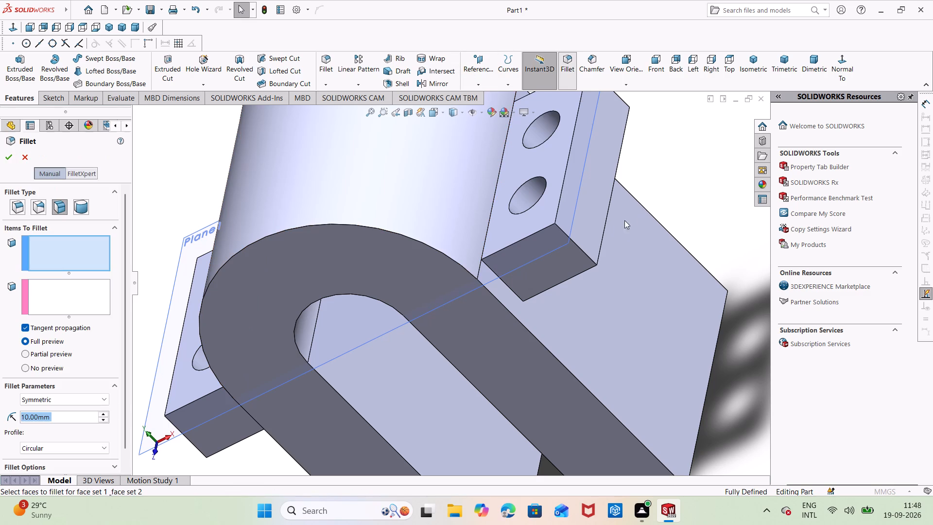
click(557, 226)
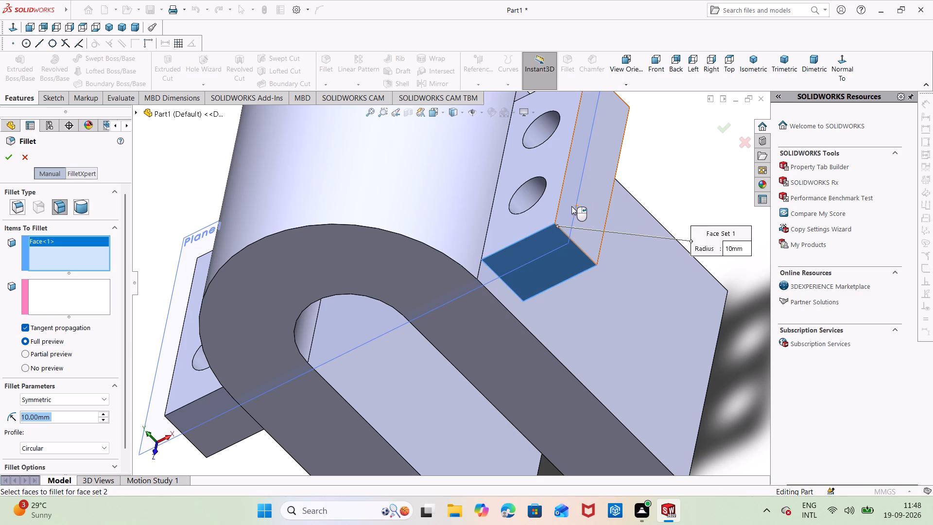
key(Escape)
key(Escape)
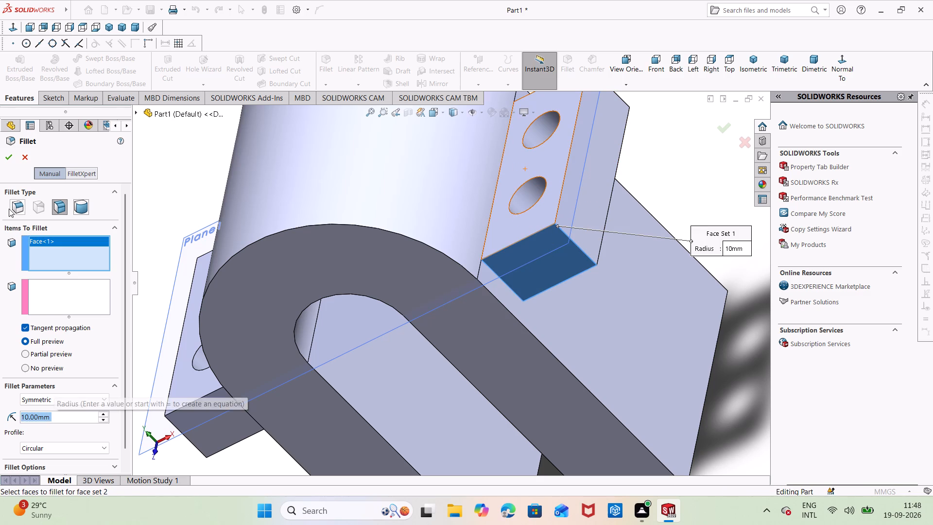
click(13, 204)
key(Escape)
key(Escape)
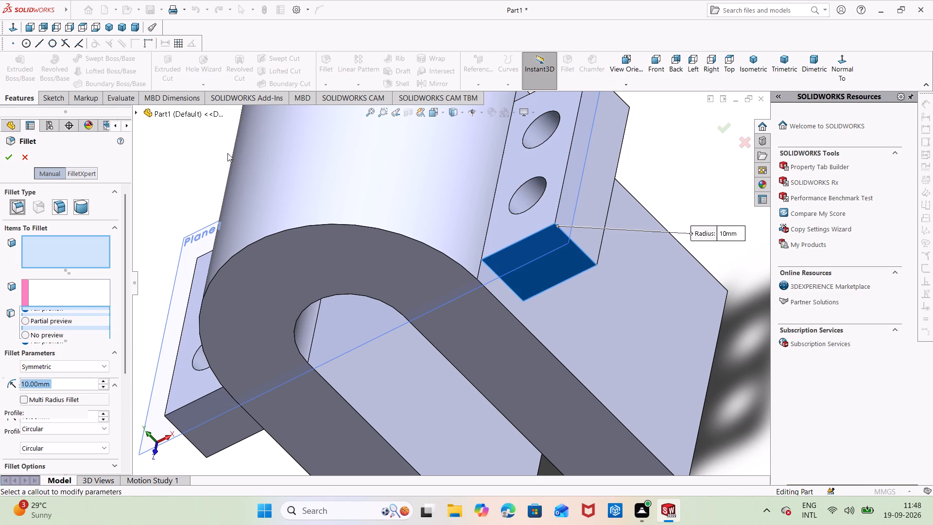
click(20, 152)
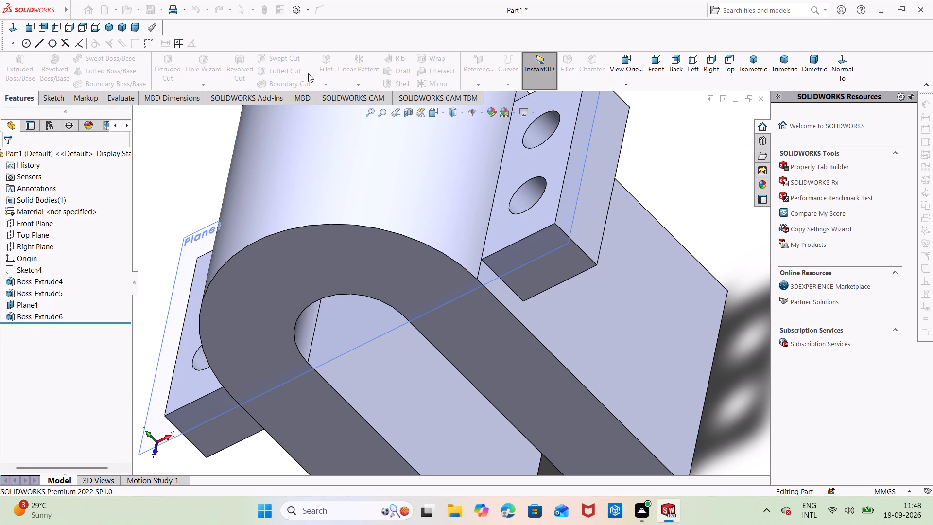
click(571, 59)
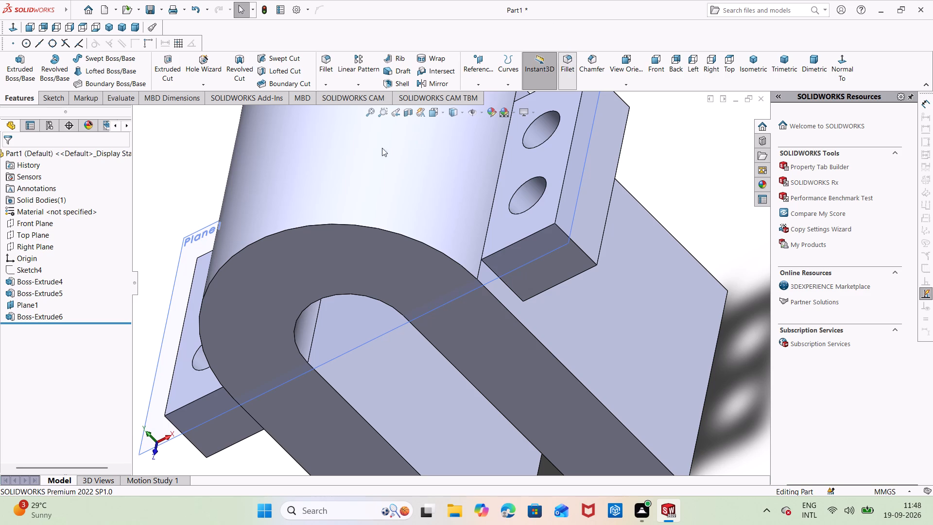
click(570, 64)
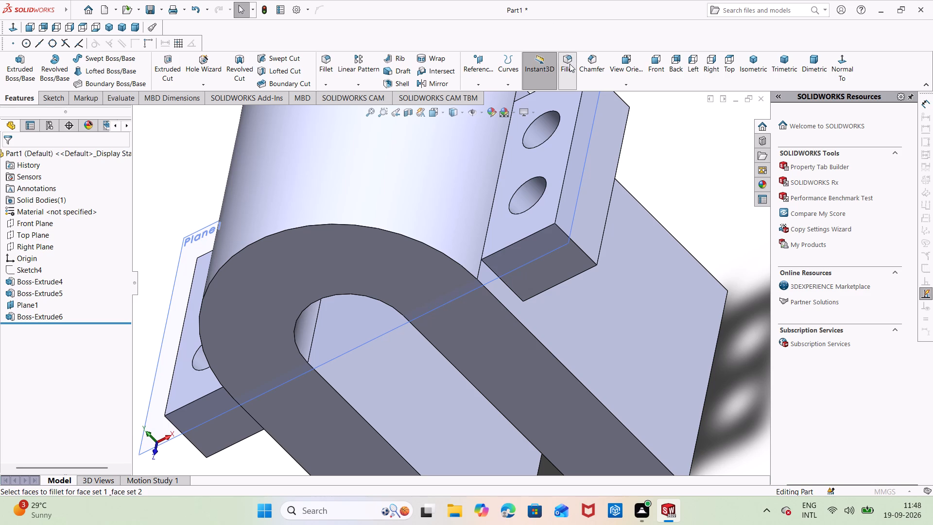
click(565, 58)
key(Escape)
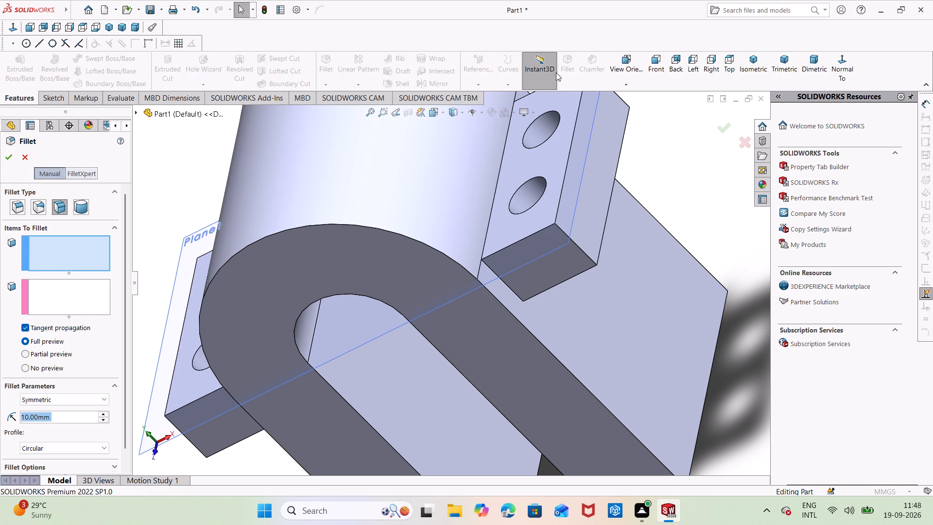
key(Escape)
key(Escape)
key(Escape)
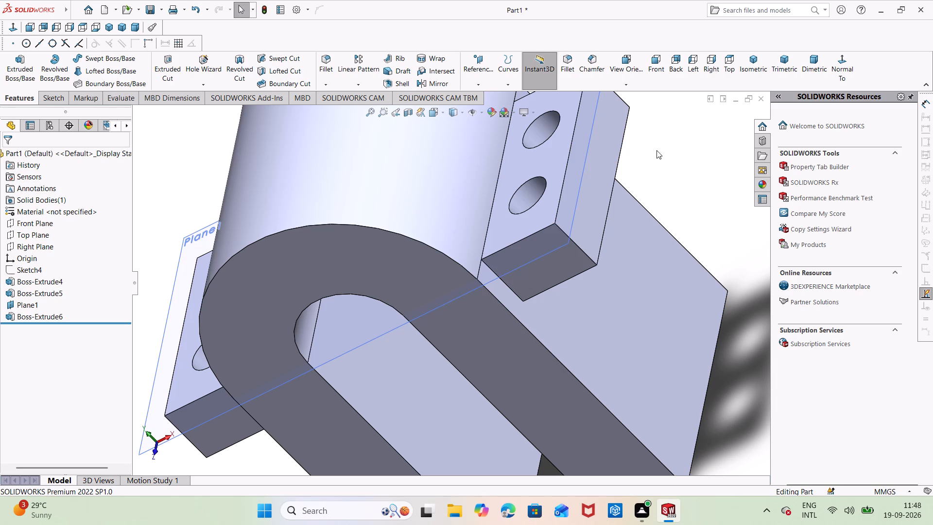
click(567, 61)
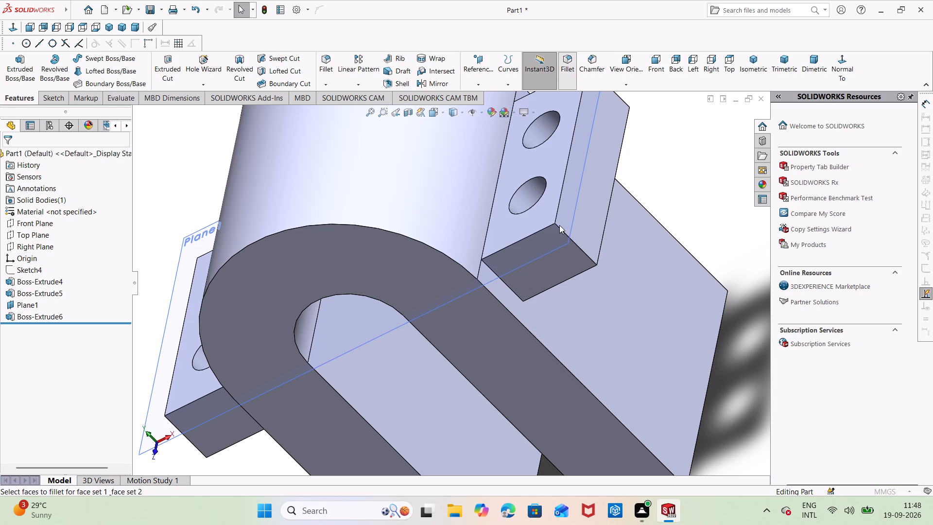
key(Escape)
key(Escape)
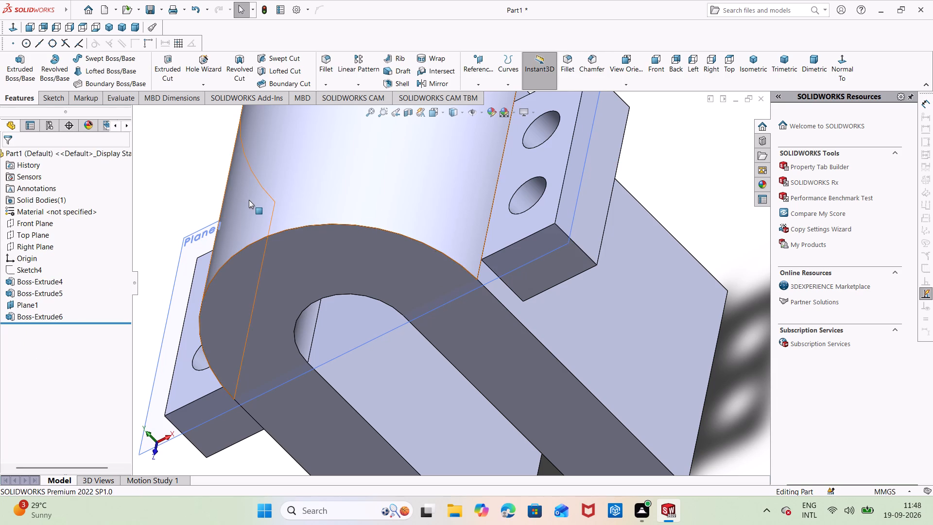
Examine the arch, crown tab and extruded side flanges from an isometric viewpoint.
middle_drag(249, 203, 305, 187)
key(Escape)
middle_drag(567, 258, 530, 265)
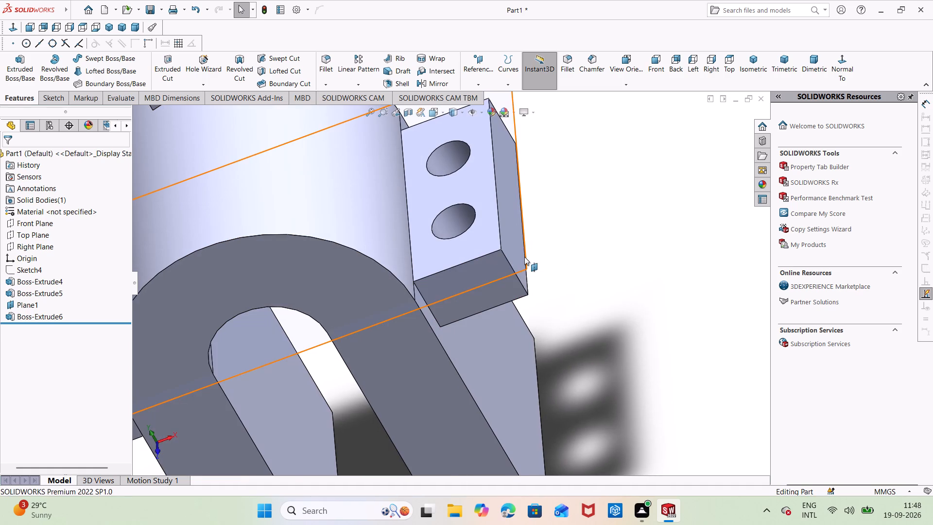
key(ctrl+7)
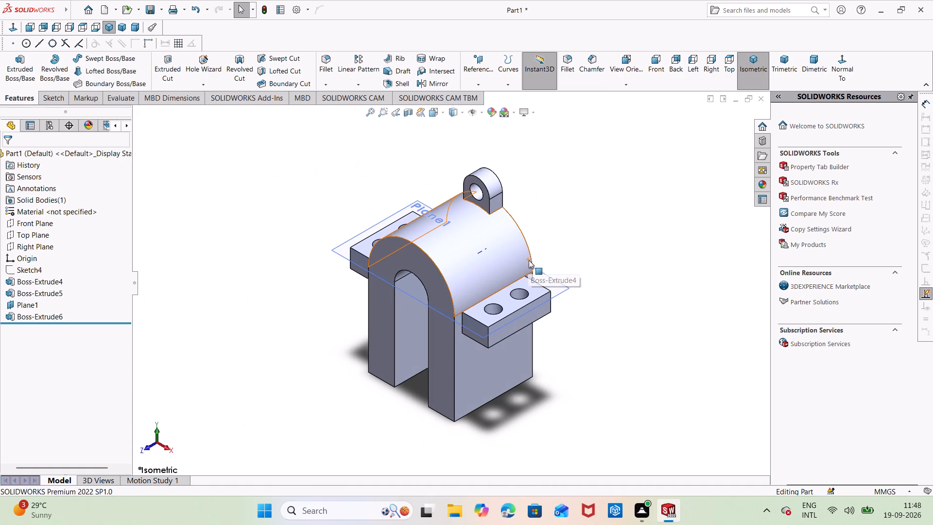
scroll(529, 262, up, 2)
scroll(529, 262, down, 5)
middle_drag(532, 262, 536, 248)
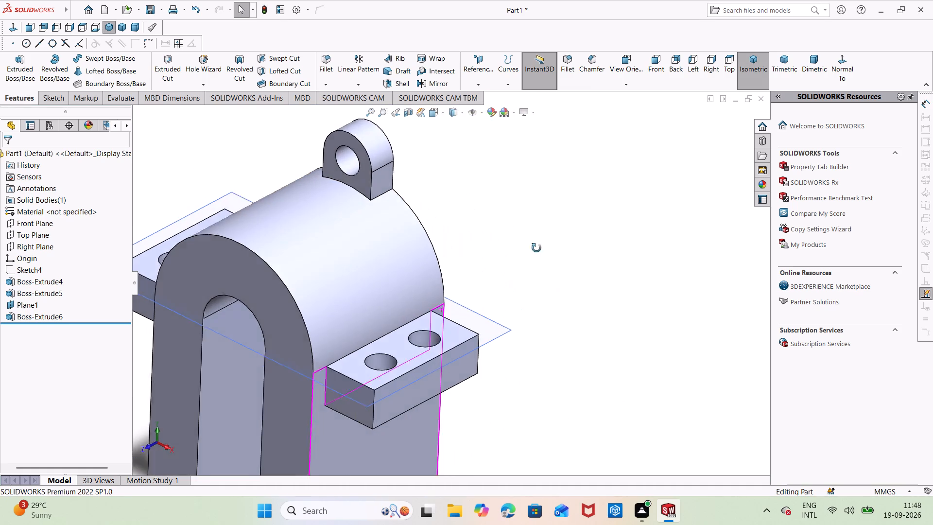
middle_drag(536, 248, 537, 227)
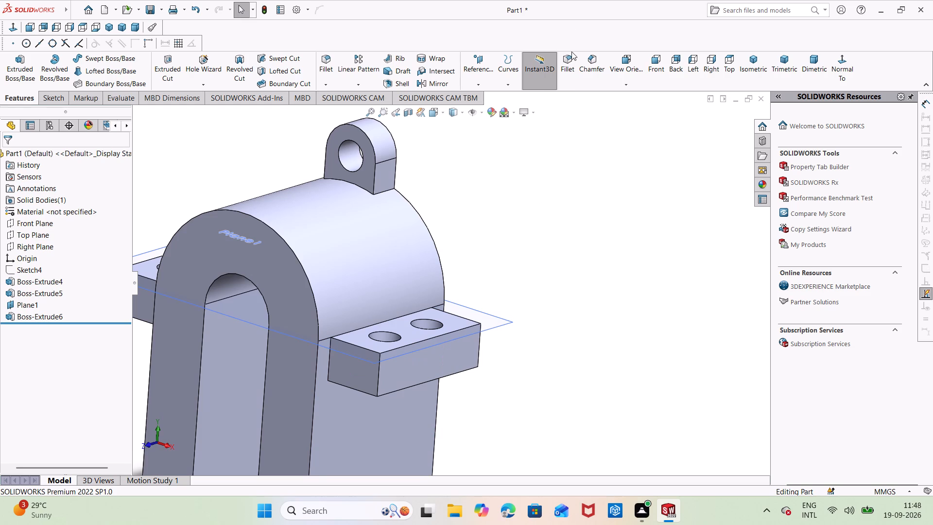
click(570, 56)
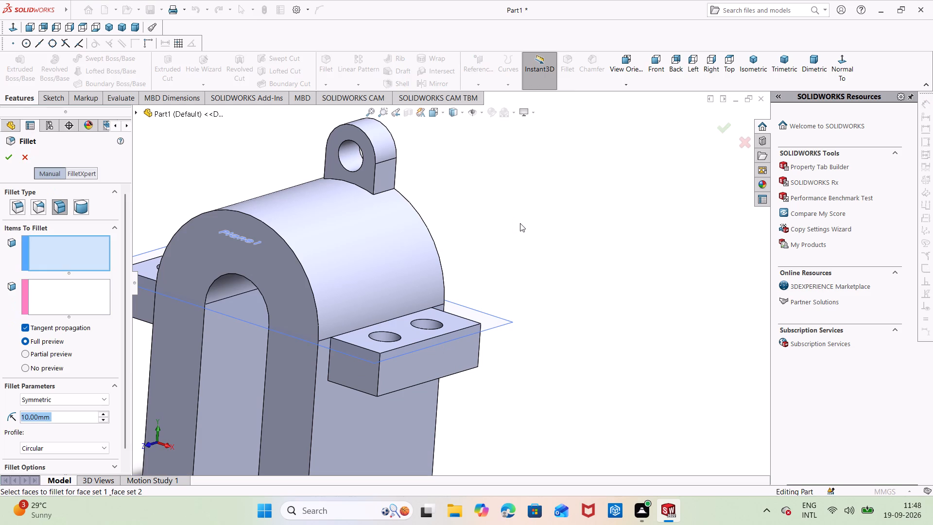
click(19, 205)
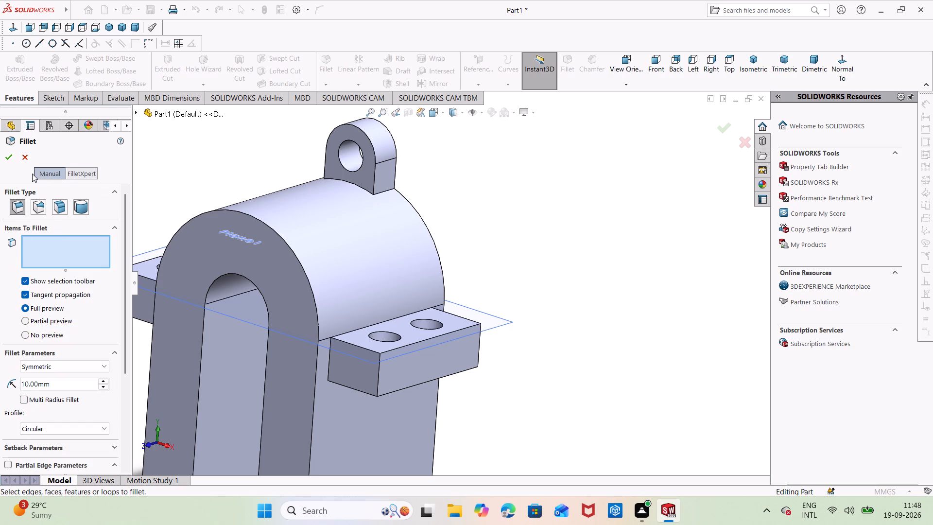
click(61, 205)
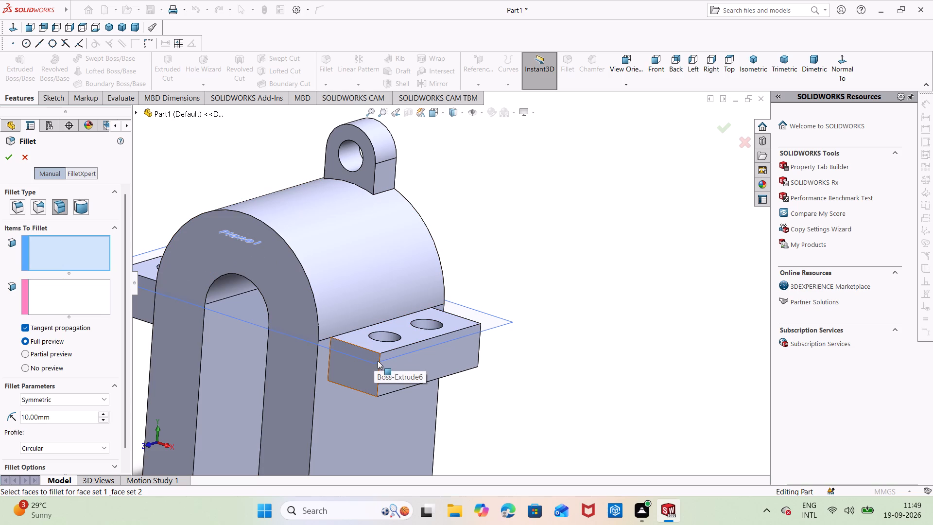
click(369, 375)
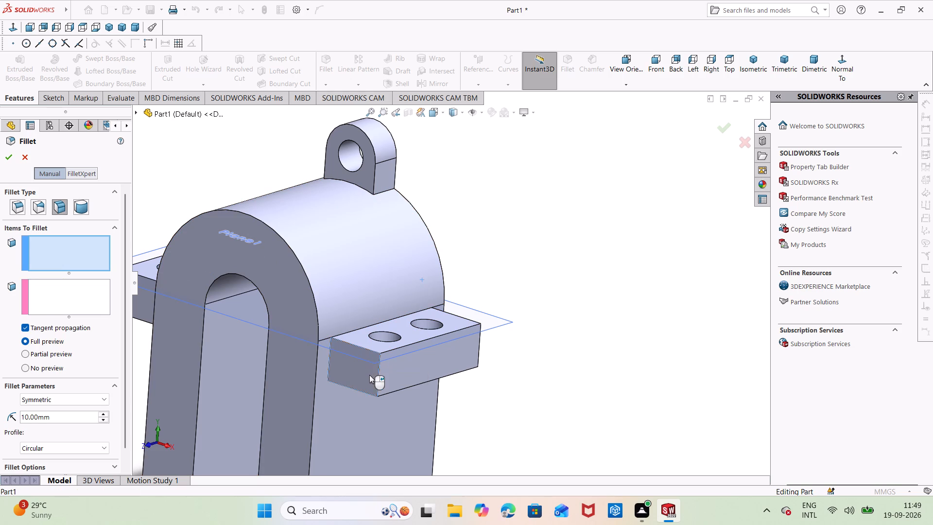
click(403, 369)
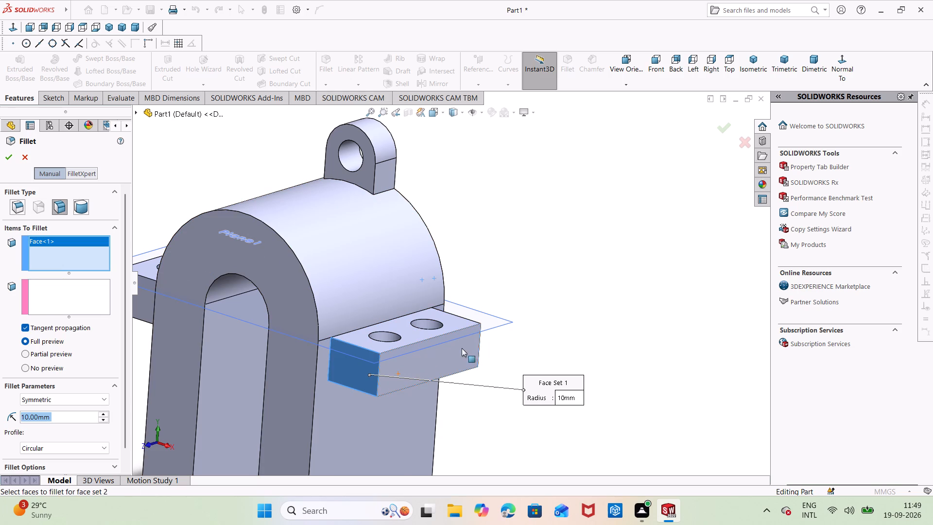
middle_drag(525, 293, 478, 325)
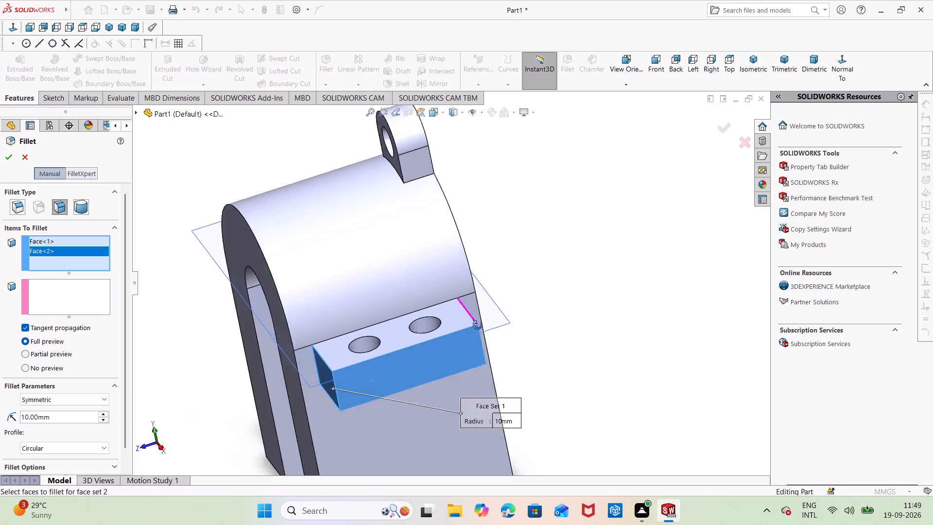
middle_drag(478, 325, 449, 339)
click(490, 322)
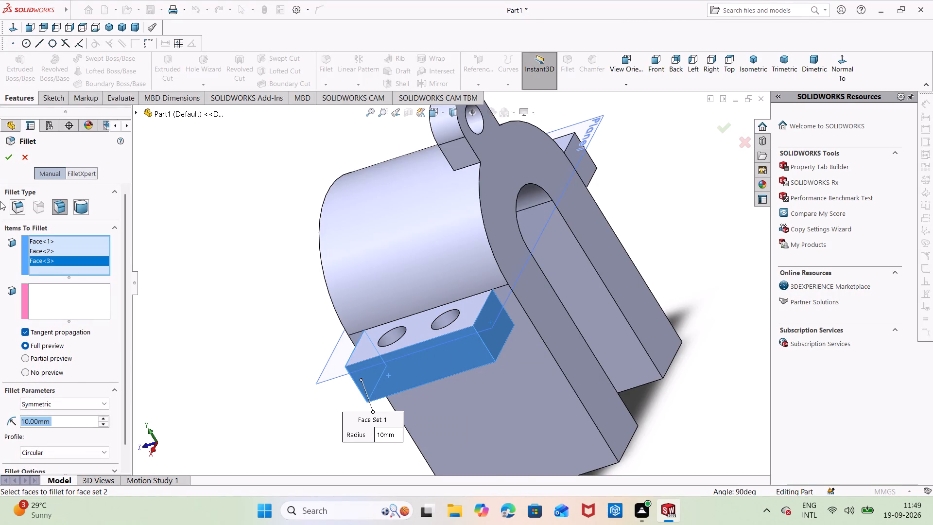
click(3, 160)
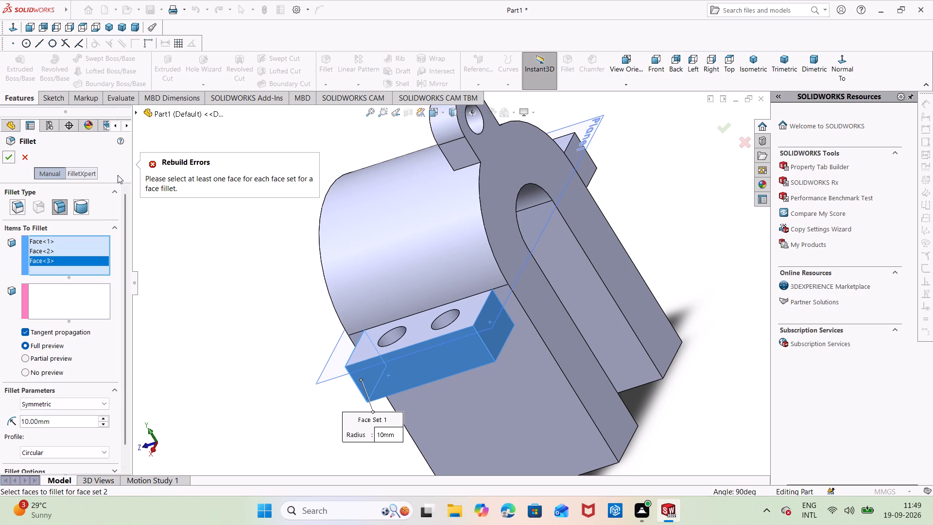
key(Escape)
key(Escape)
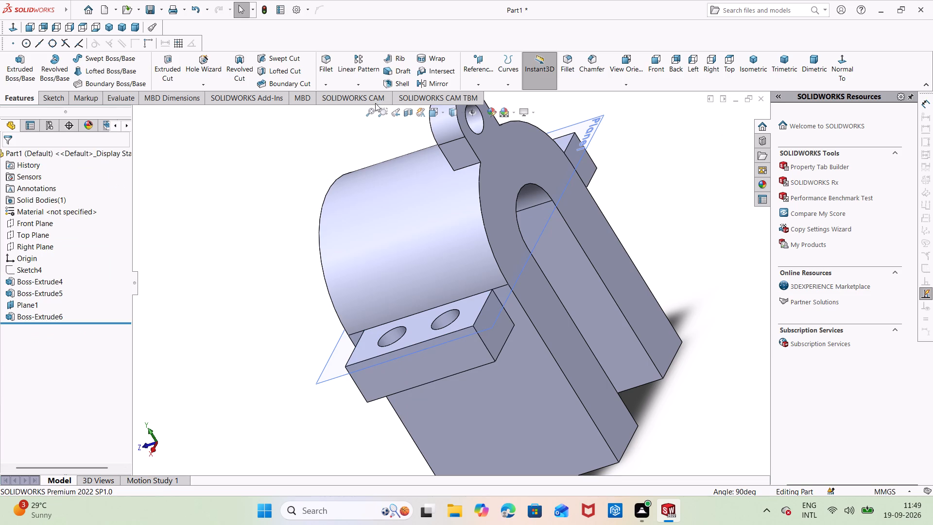
Apply a 10 mm face fillet between one side flange's long outer face and its end face nearest the crown tab.
click(565, 57)
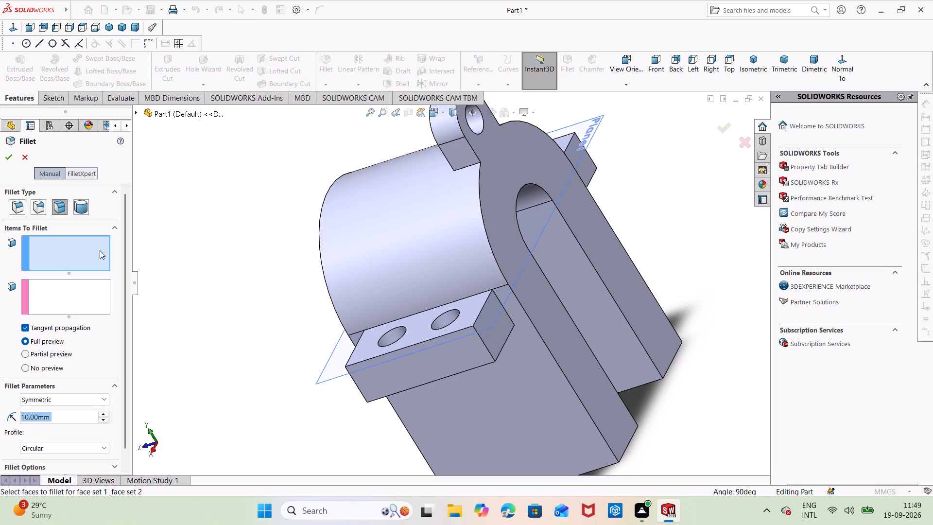
click(432, 364)
click(57, 296)
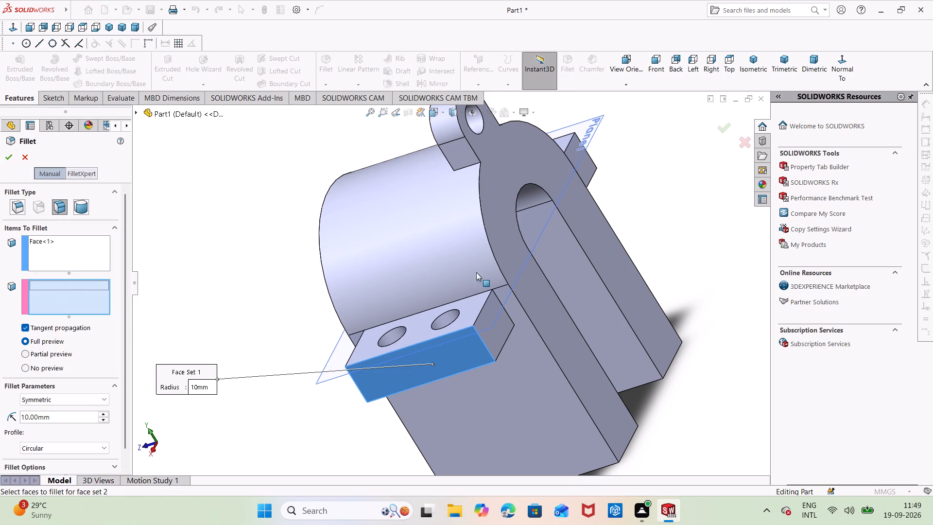
click(483, 324)
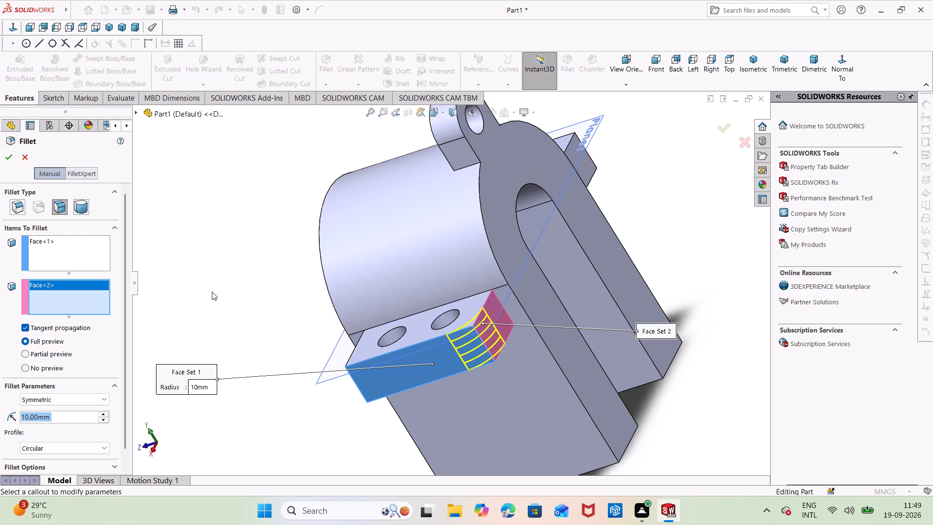
click(3, 159)
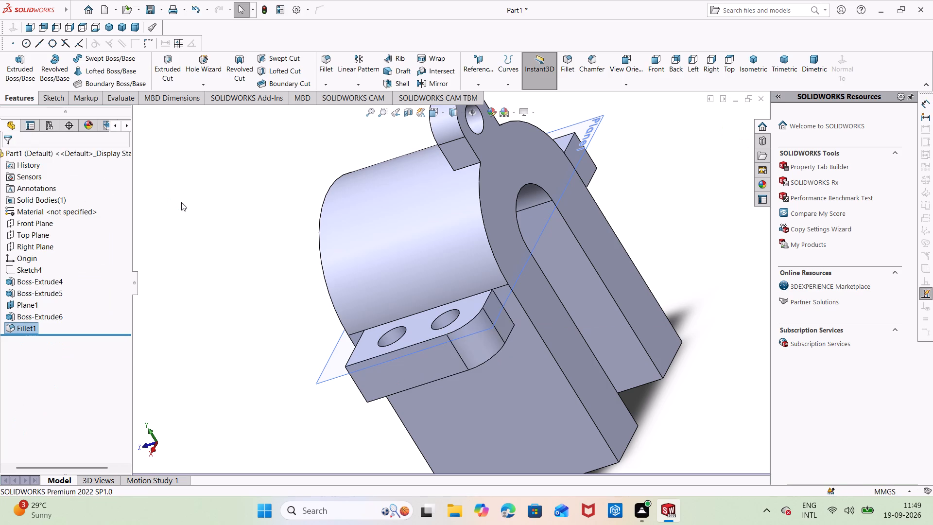
Apply a 10 mm face fillet between the same flange's end face farthest from the crown tab and its long outer face.
middle_drag(309, 291, 352, 278)
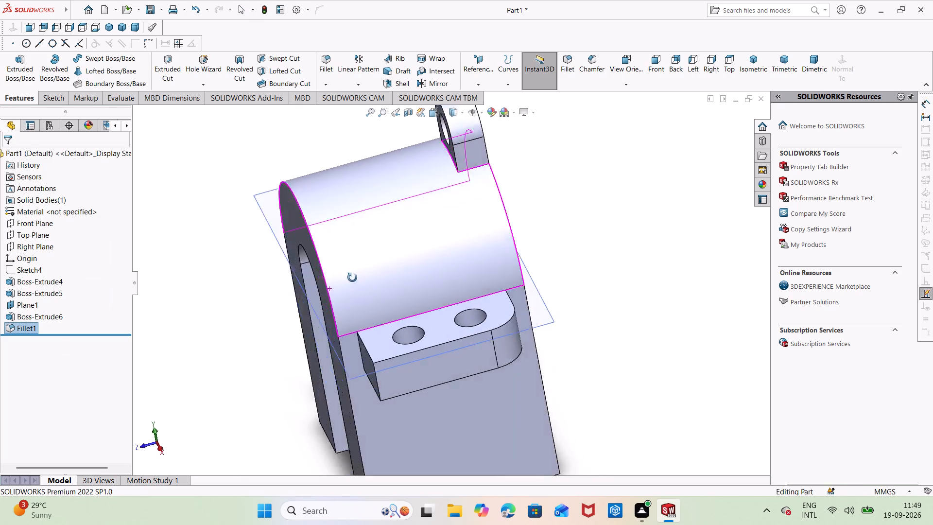
middle_drag(352, 278, 389, 253)
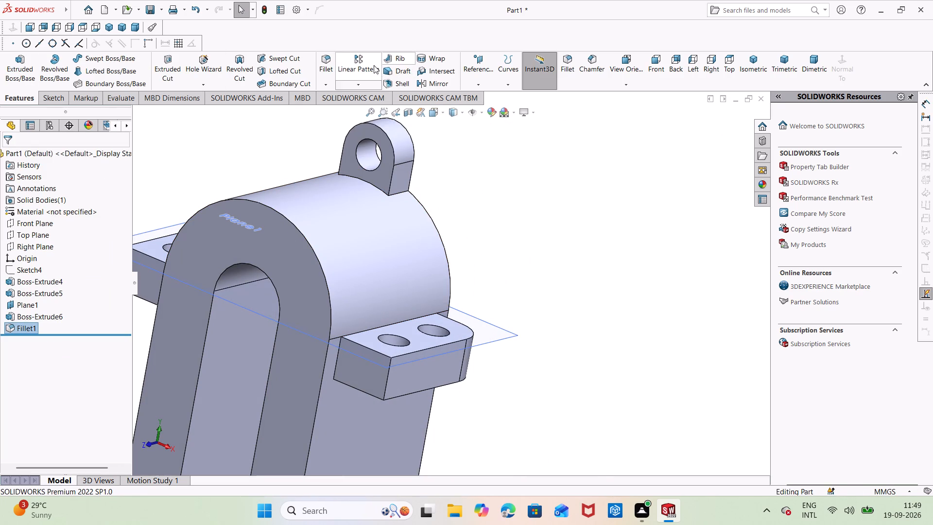
click(326, 59)
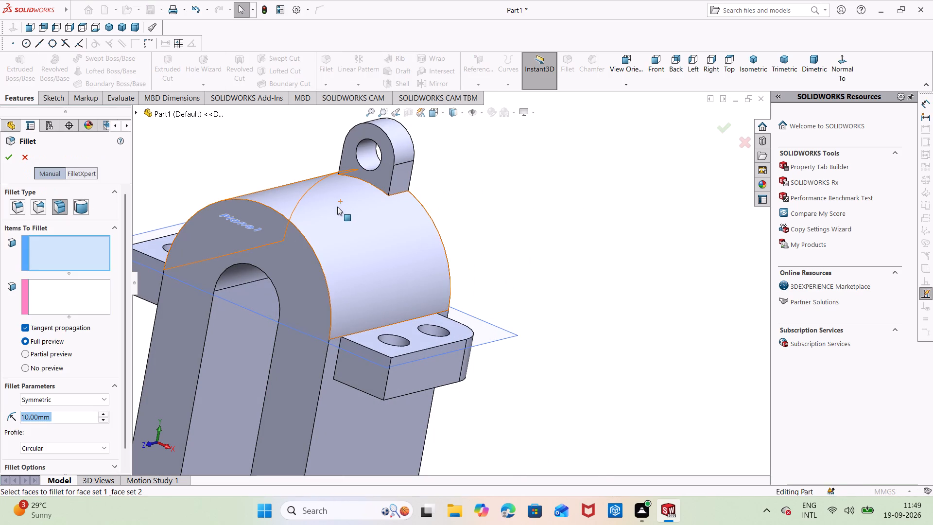
click(67, 255)
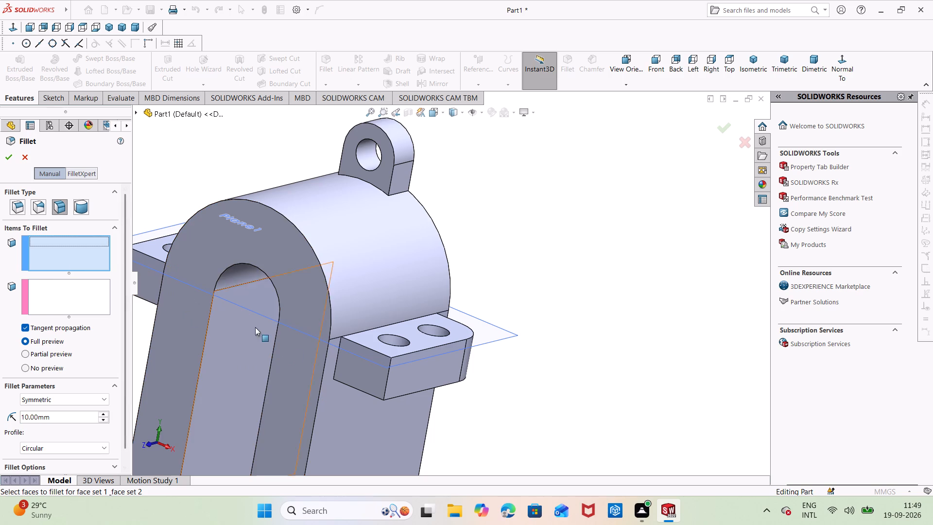
click(365, 375)
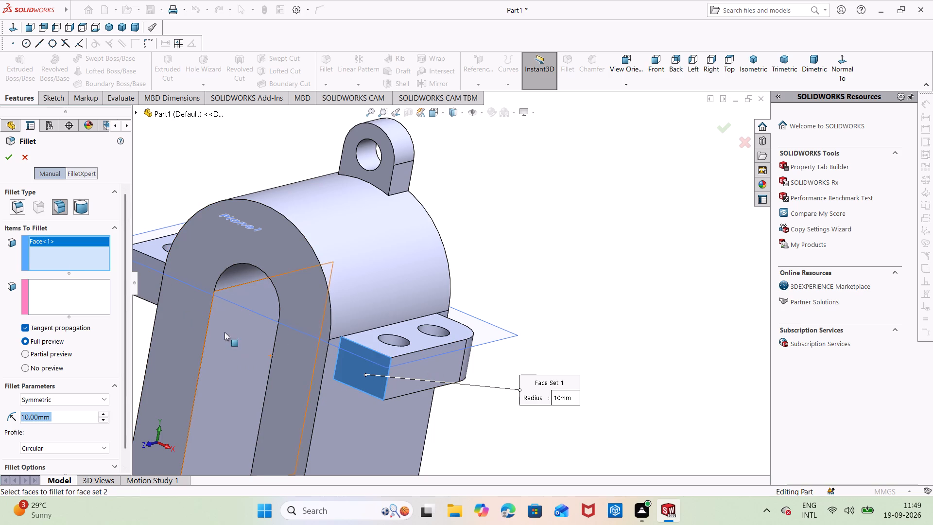
click(56, 292)
click(421, 371)
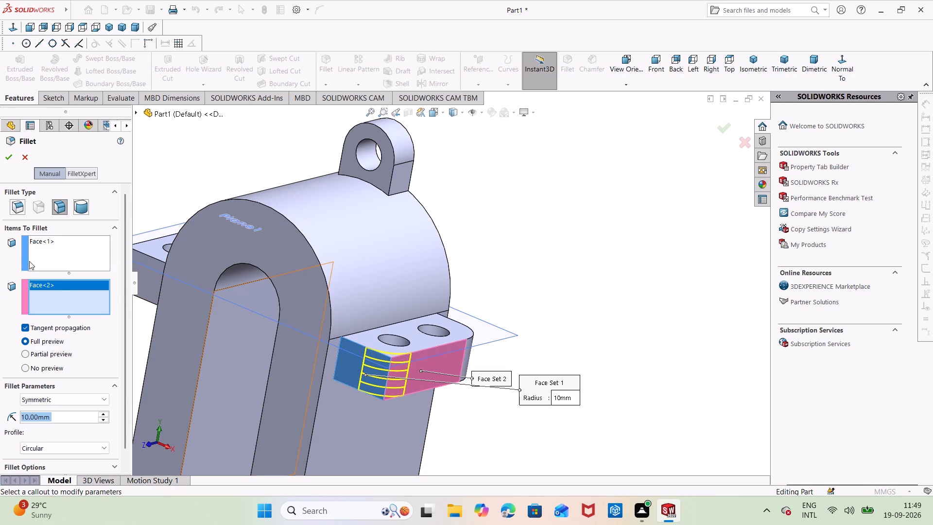
click(5, 154)
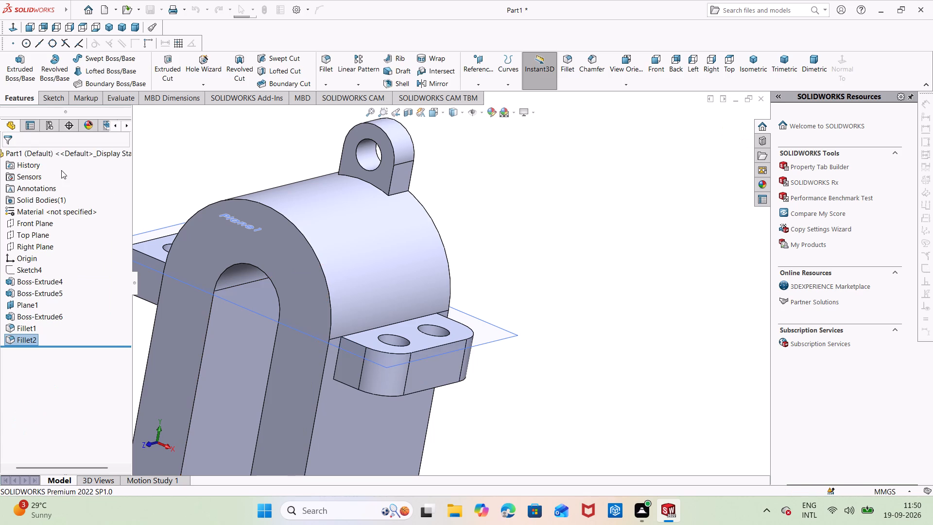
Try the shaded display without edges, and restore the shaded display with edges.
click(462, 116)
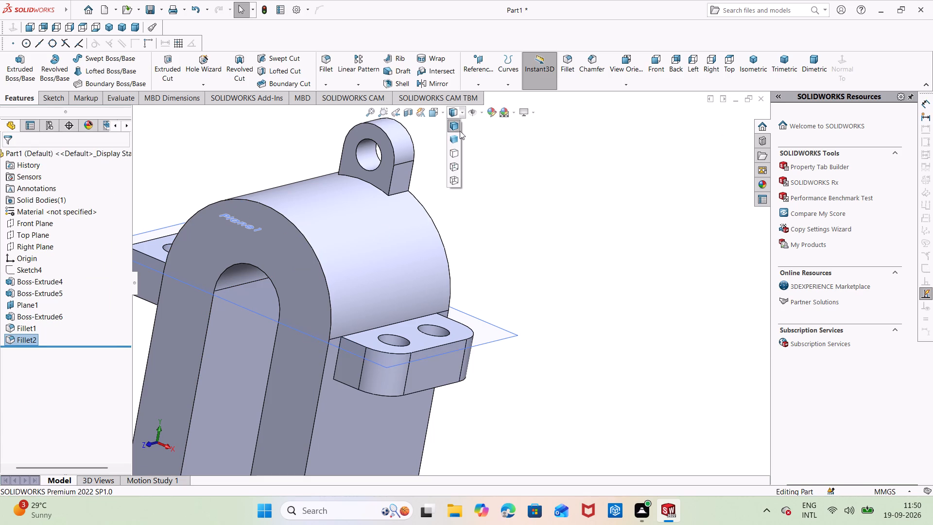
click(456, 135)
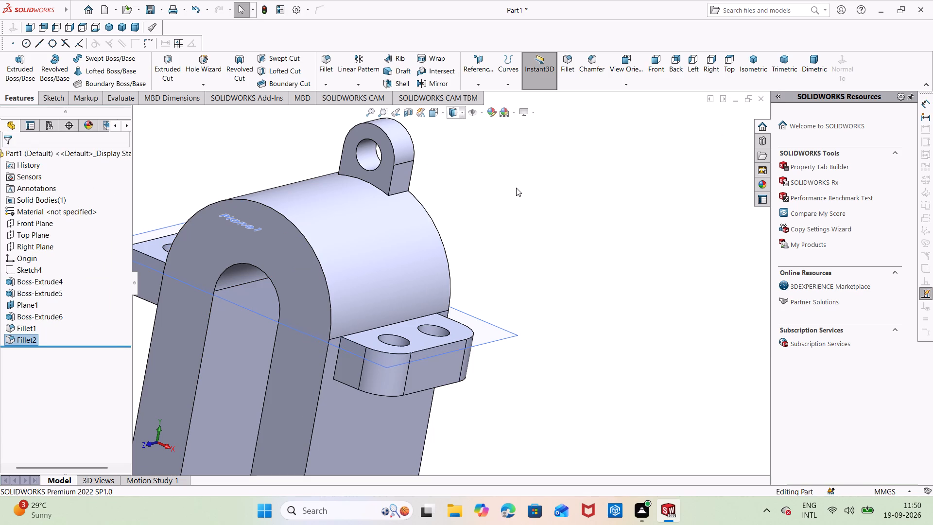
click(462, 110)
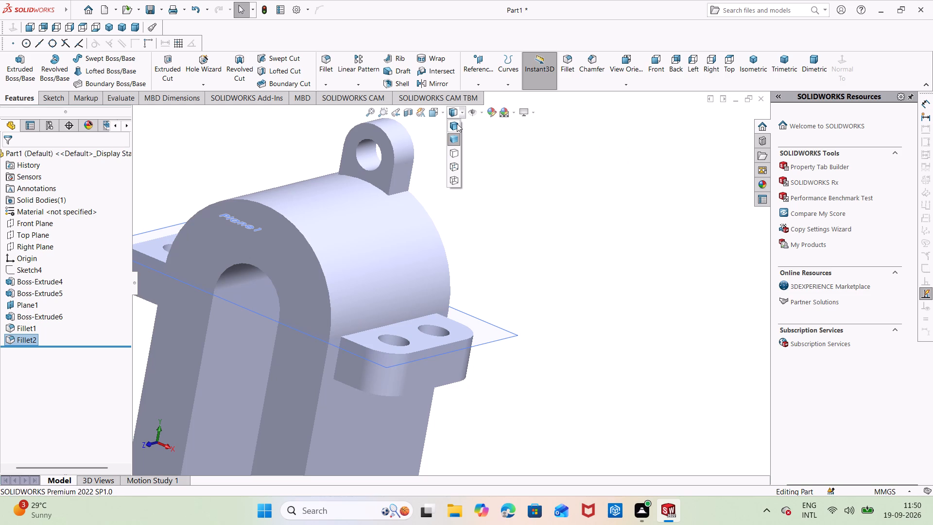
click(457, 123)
Examine the whole arch and compare its rounded and square-cornered side flanges from several viewpoints.
middle_drag(506, 188, 379, 308)
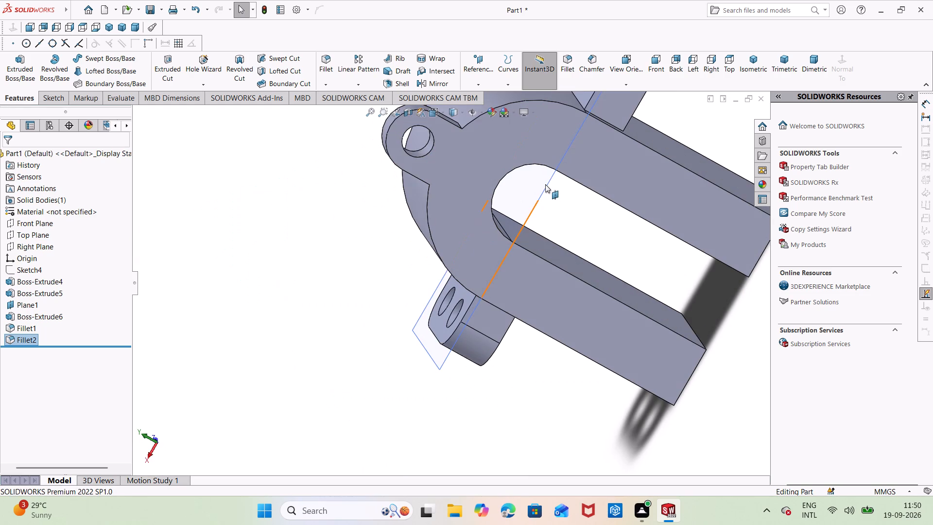
middle_drag(550, 186, 561, 256)
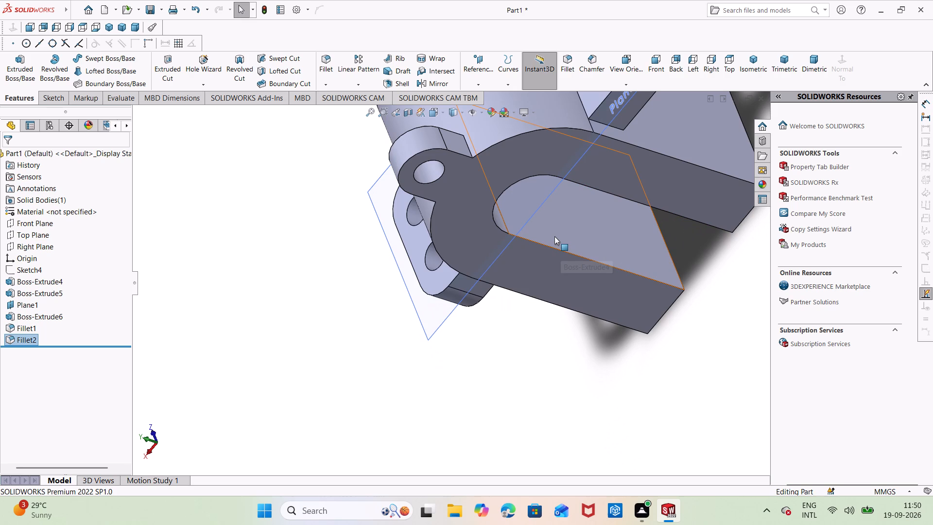
key(ctrl+8)
key(ctrl+8)
key(Escape)
scroll(597, 289, down, 2)
scroll(598, 290, up, 6)
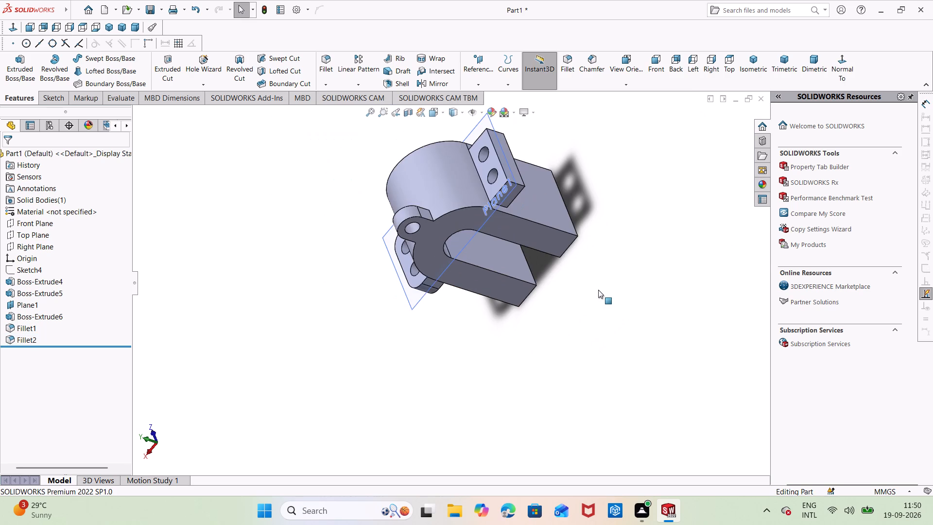
ctrl+middle_drag(599, 290, 623, 373)
ctrl+middle_drag(590, 352, 623, 326)
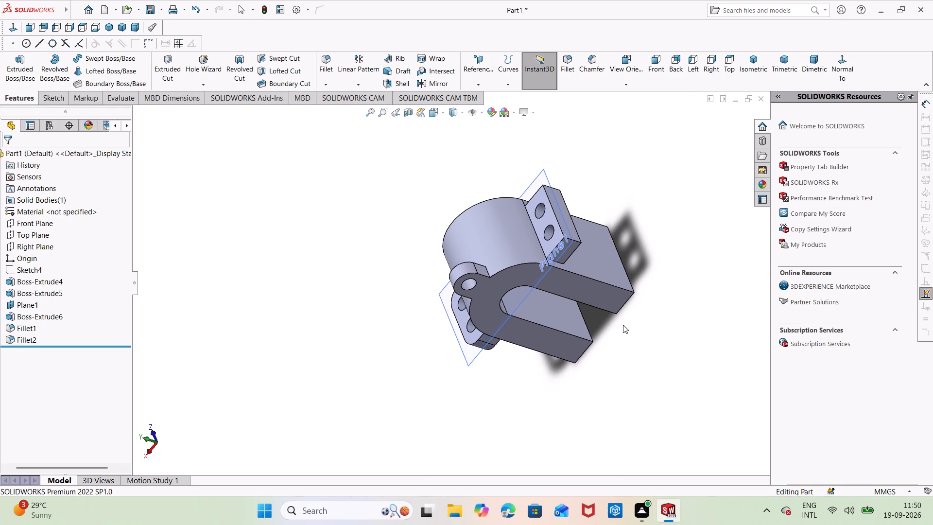
middle_drag(608, 321, 636, 295)
scroll(608, 321, up, 1)
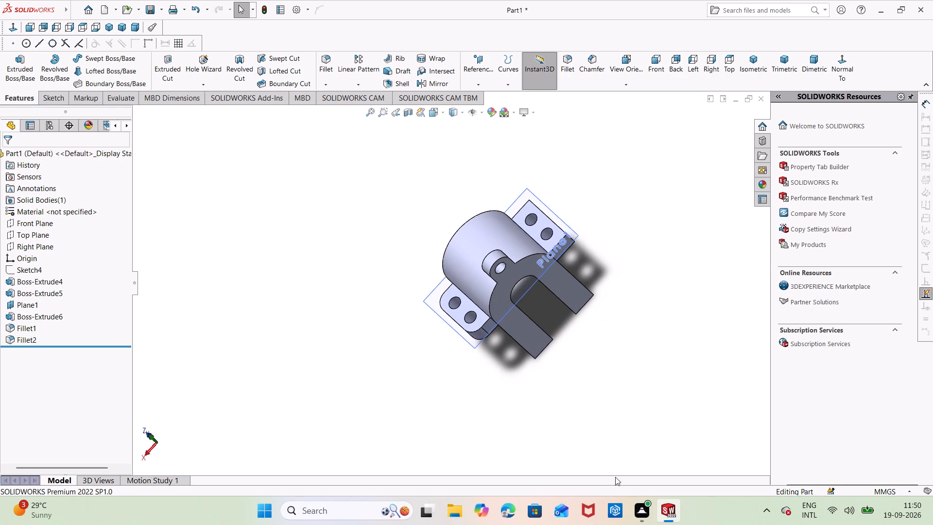
middle_drag(615, 477, 572, 413)
middle_drag(568, 387, 588, 310)
middle_drag(599, 362, 561, 380)
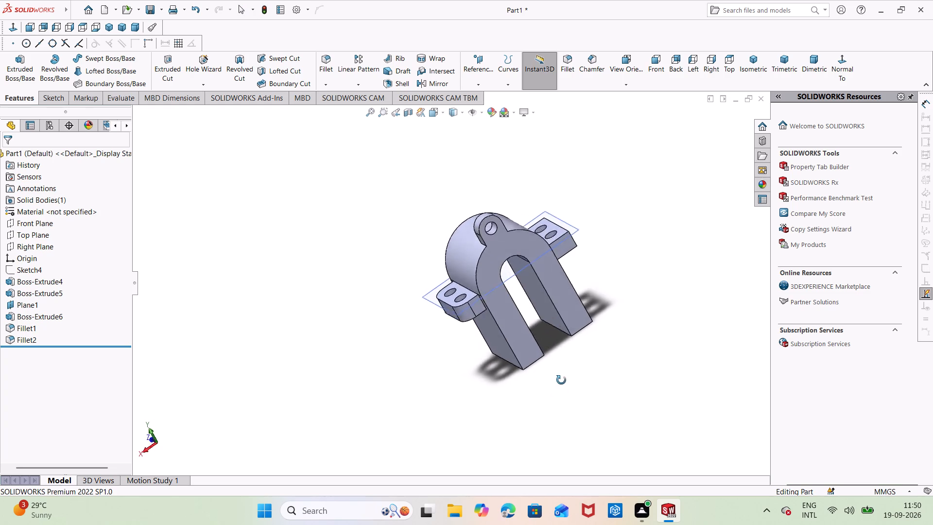
middle_drag(561, 380, 546, 426)
middle_click(539, 105)
middle_drag(567, 162, 610, 139)
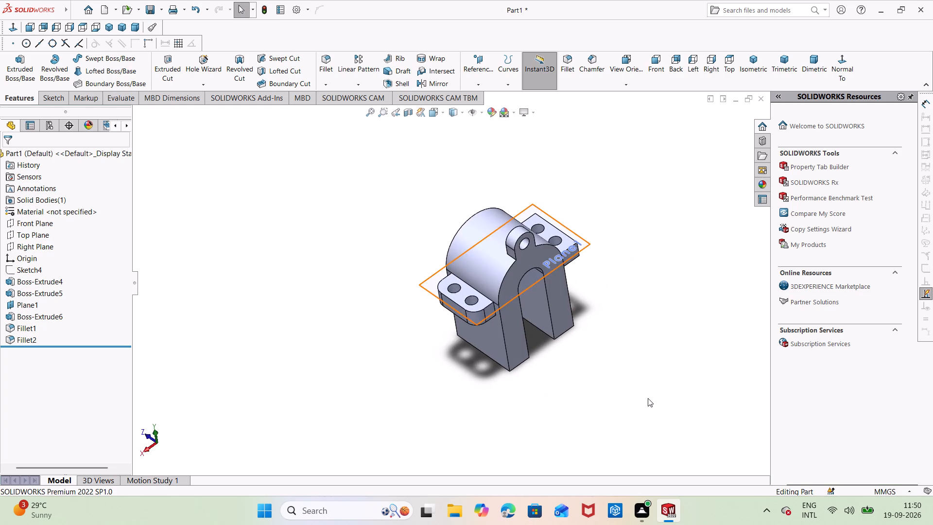
Apply a 10 mm face fillet between the square-cornered flange's end face nearest the crown tab and its long outer face.
middle_drag(648, 398, 578, 419)
scroll(576, 291, up, 1)
scroll(578, 293, down, 5)
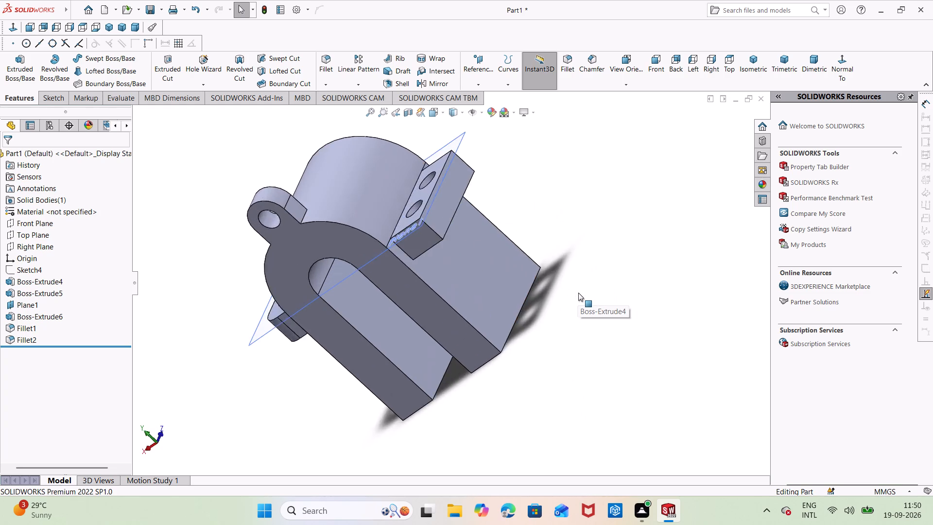
scroll(578, 293, down, 2)
middle_drag(421, 259, 479, 296)
middle_drag(482, 297, 429, 287)
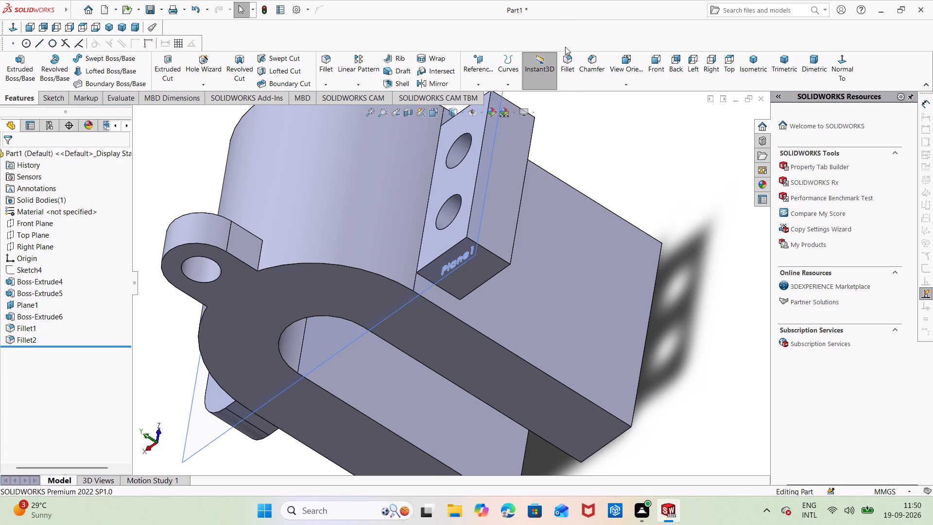
click(570, 55)
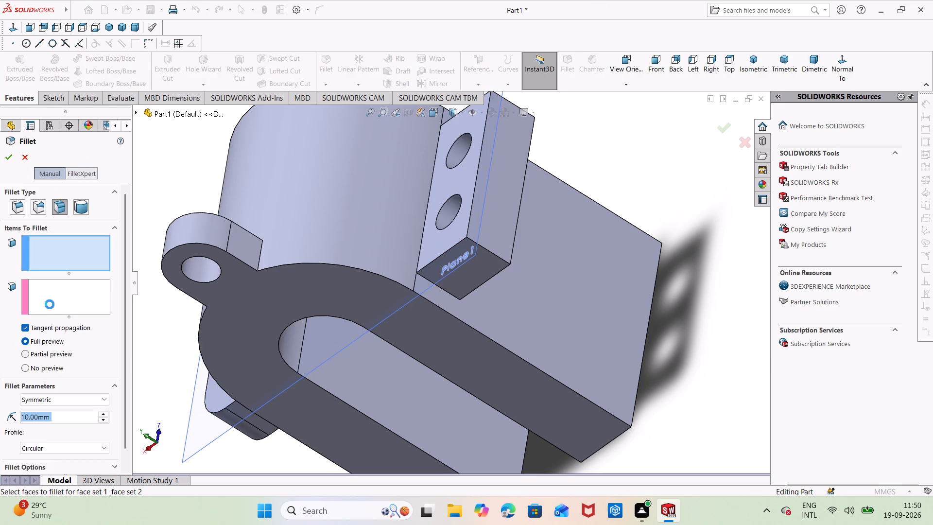
click(491, 268)
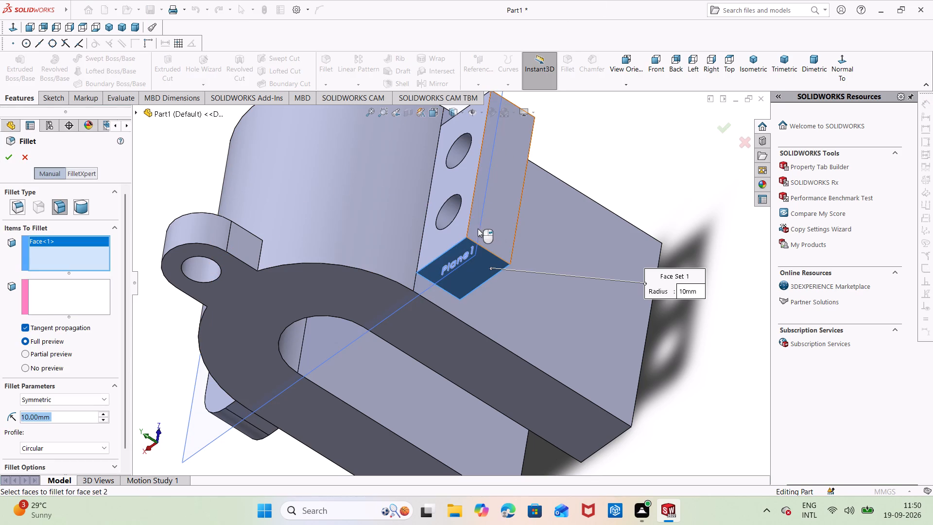
click(58, 309)
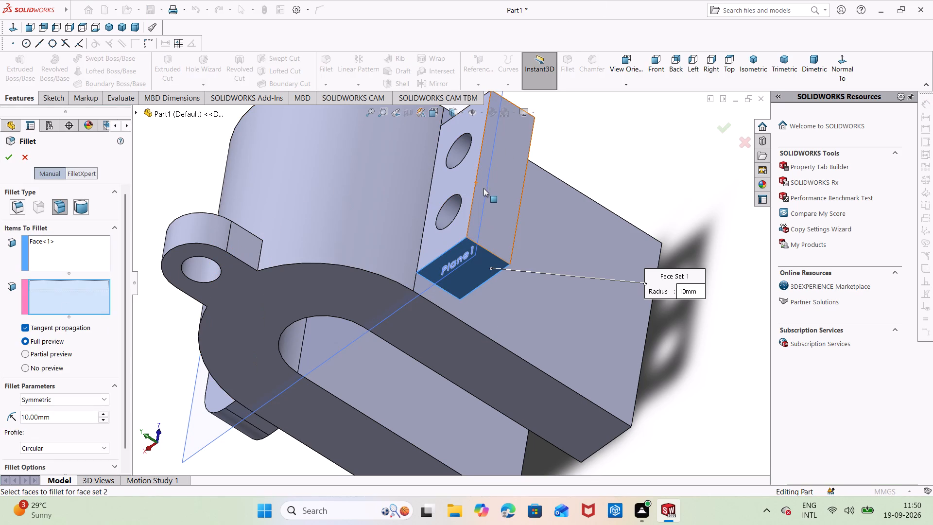
click(496, 192)
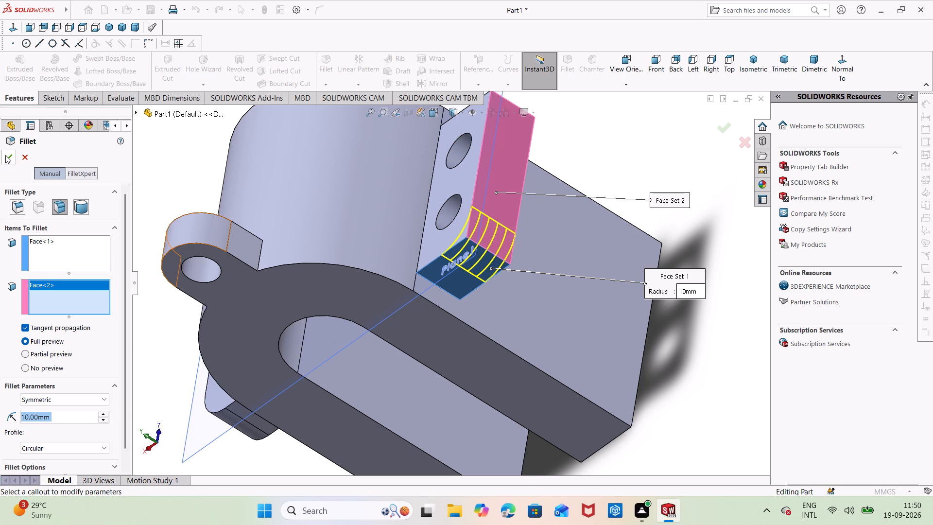
click(5, 155)
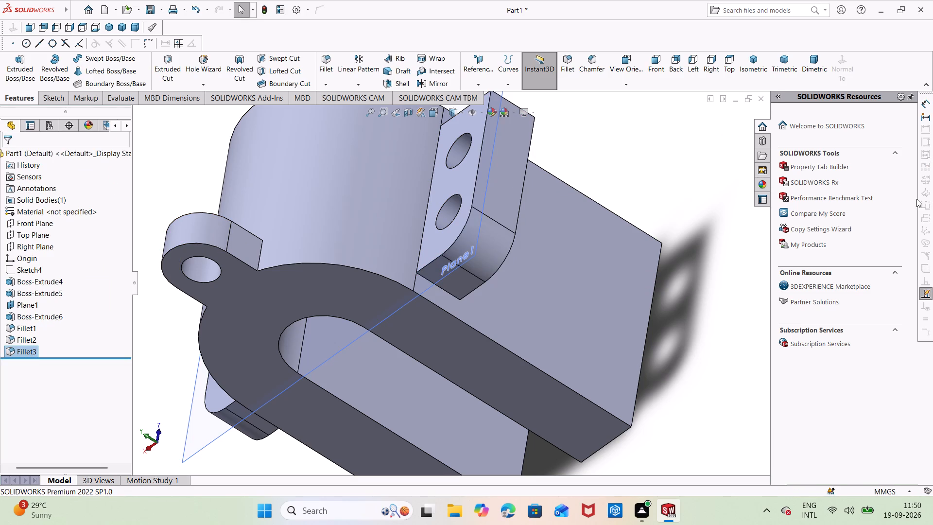
Apply a 10 mm face fillet between the same flange's end face farthest from the crown tab and its long outer face.
middle_drag(638, 187, 624, 303)
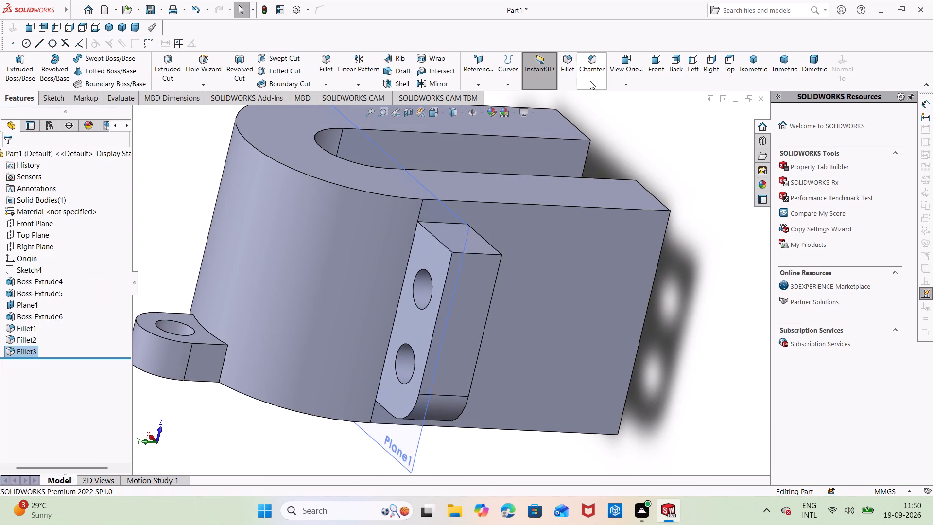
click(572, 64)
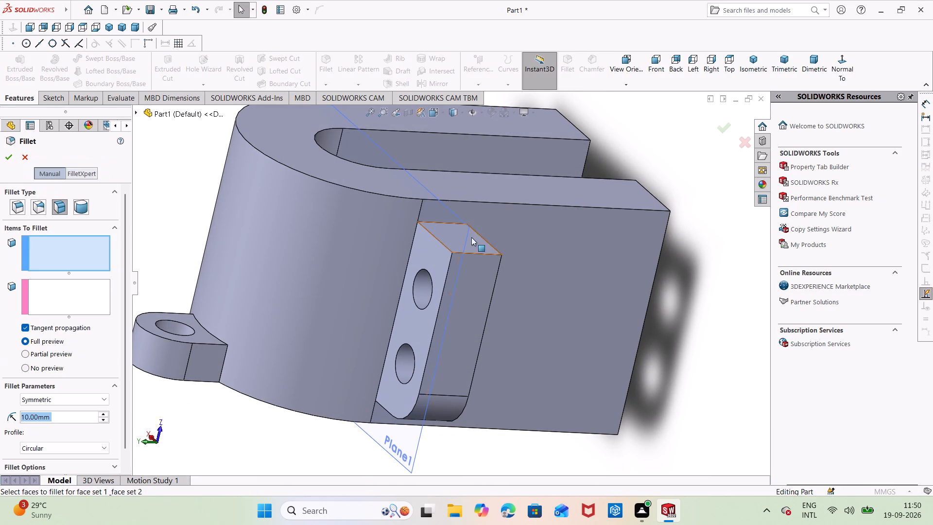
click(468, 243)
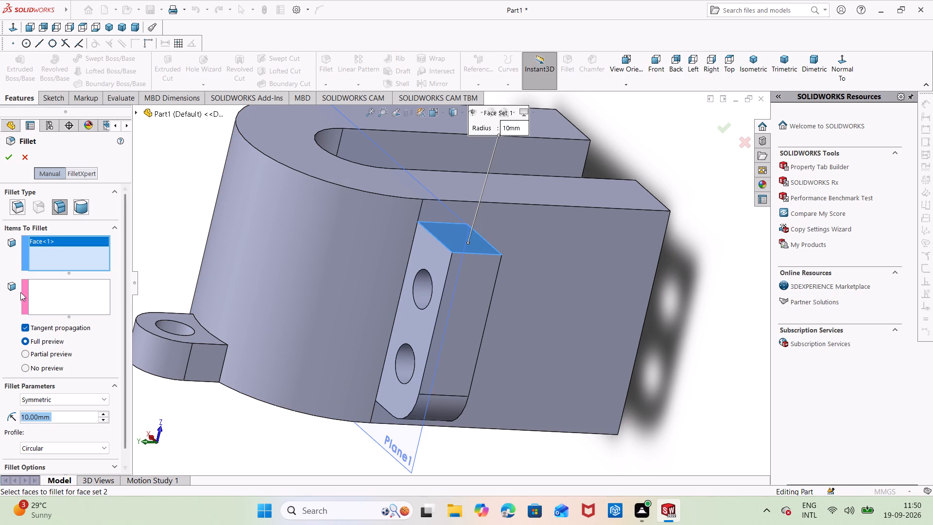
click(46, 293)
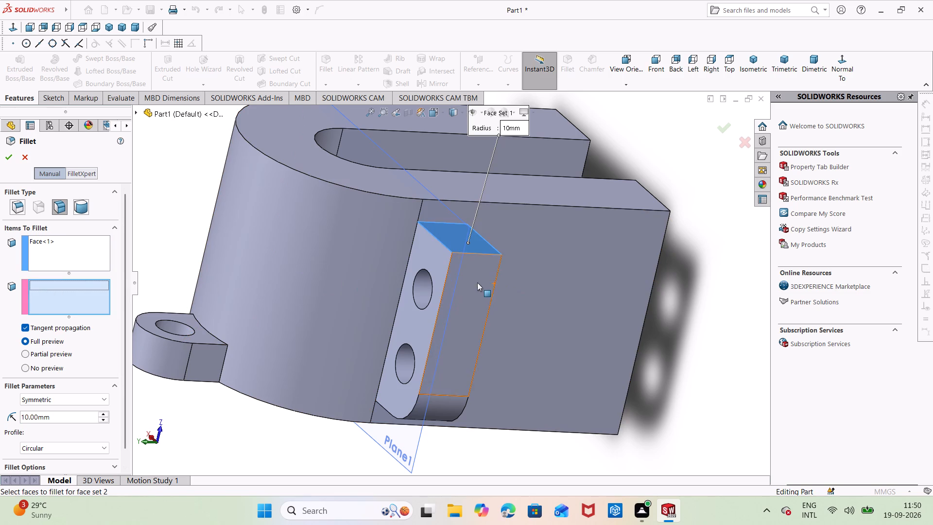
click(476, 281)
click(9, 152)
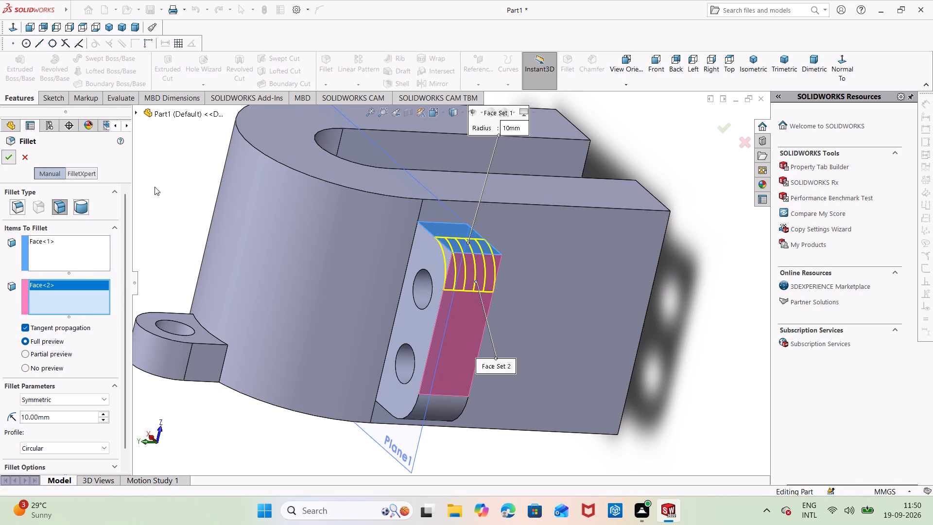
click(547, 231)
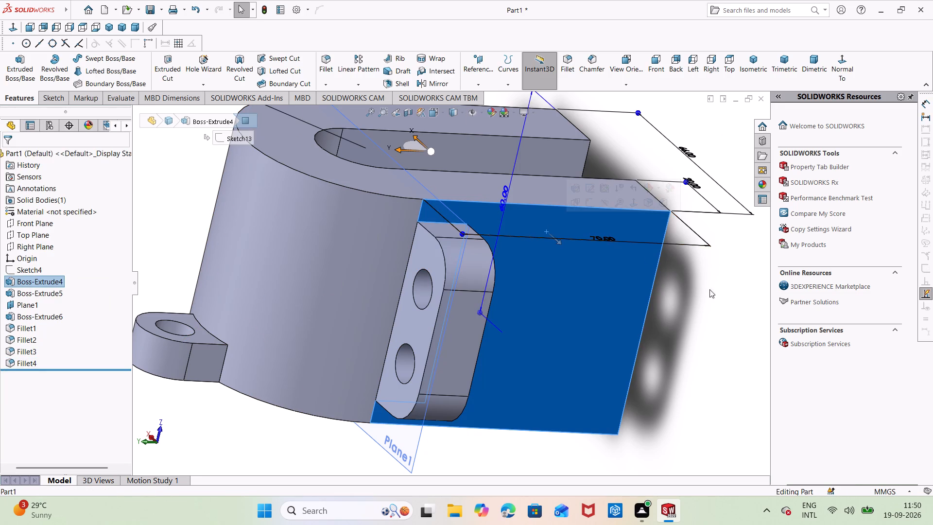
key(Escape)
key(Escape)
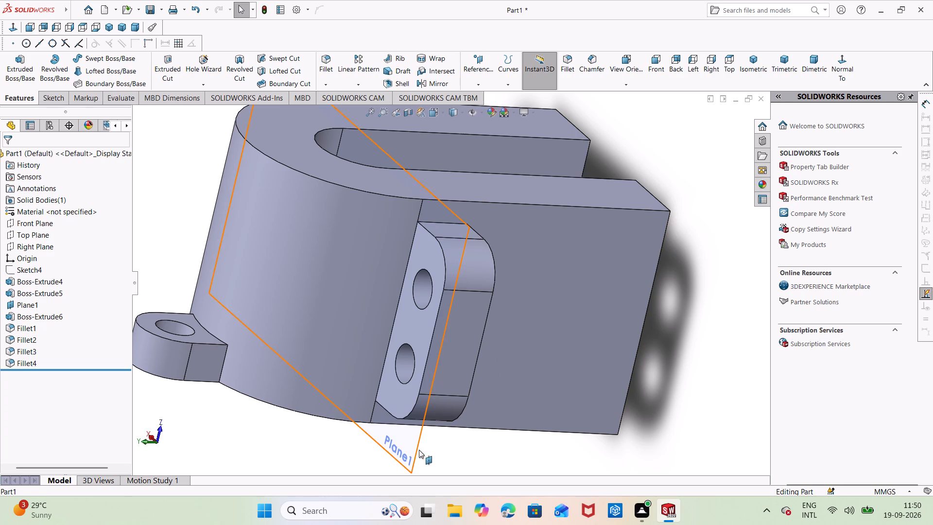
Hide the reference plane Plane1.
right_click(419, 450)
click(455, 359)
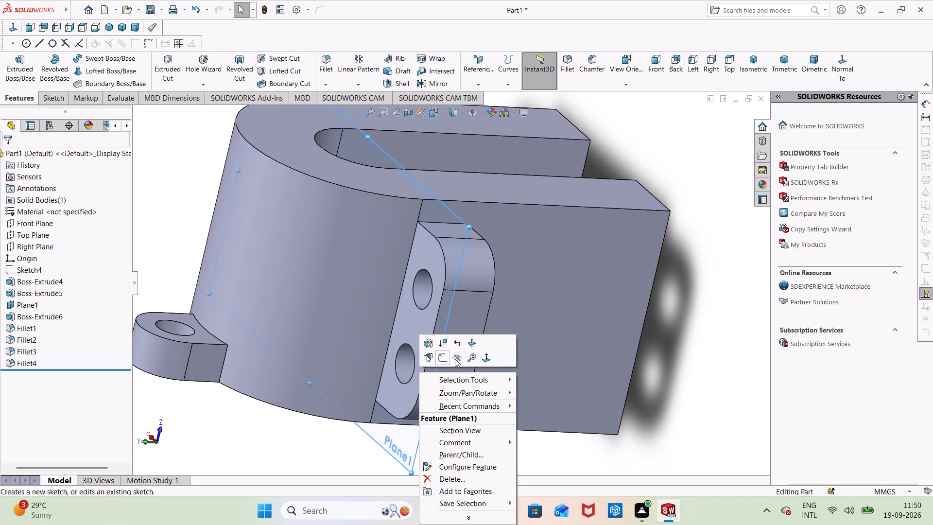
key(Escape)
Examine the rounded flange and the whole arch from several viewpoints, ending in the isometric view.
middle_drag(653, 356, 649, 347)
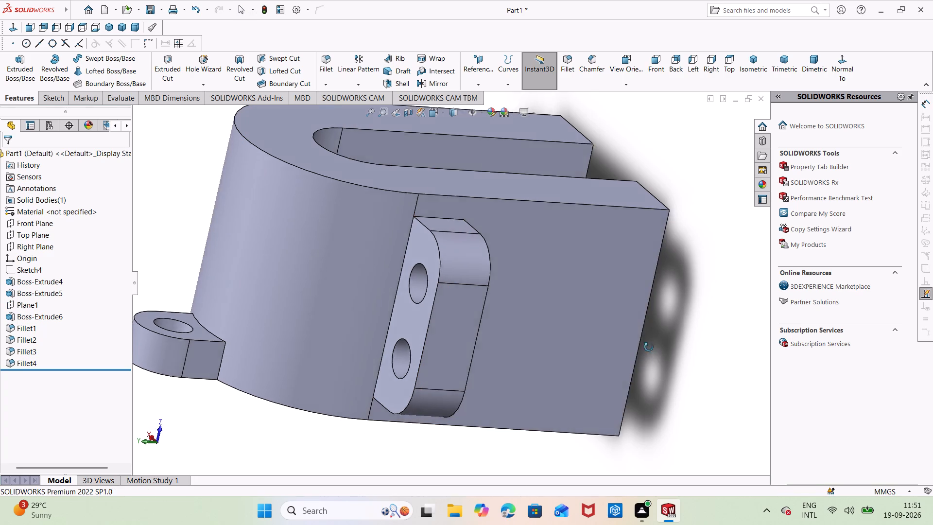
middle_drag(649, 347, 652, 267)
middle_drag(653, 260, 650, 422)
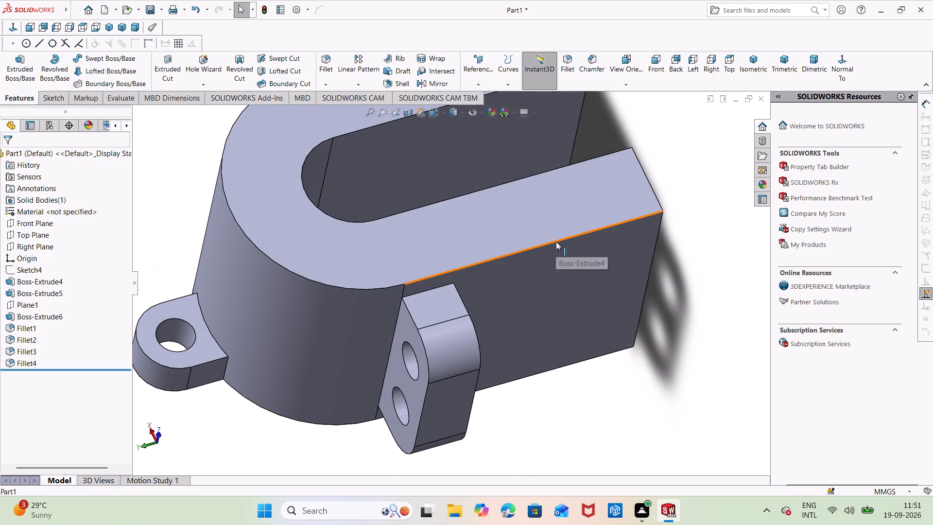
key(ctrl+8)
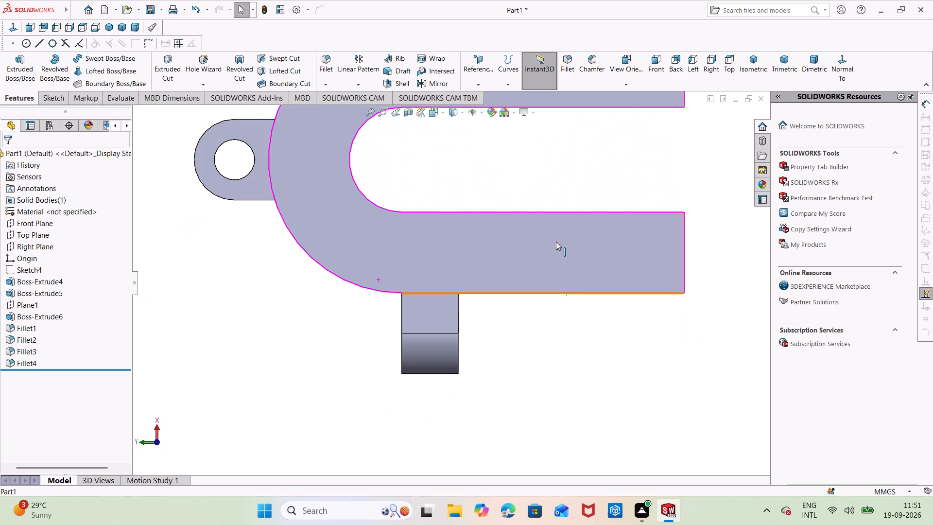
key(ctrl+7)
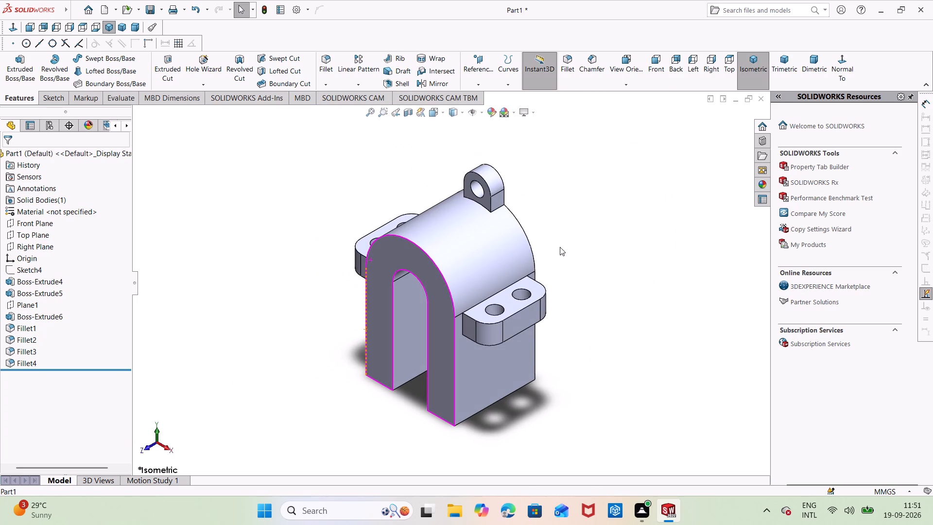
click(578, 245)
key(Escape)
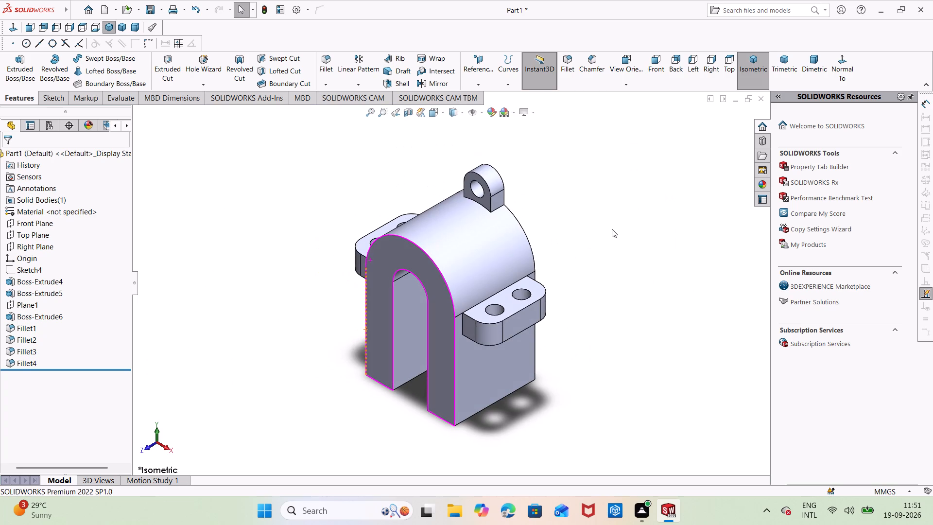
key(Escape)
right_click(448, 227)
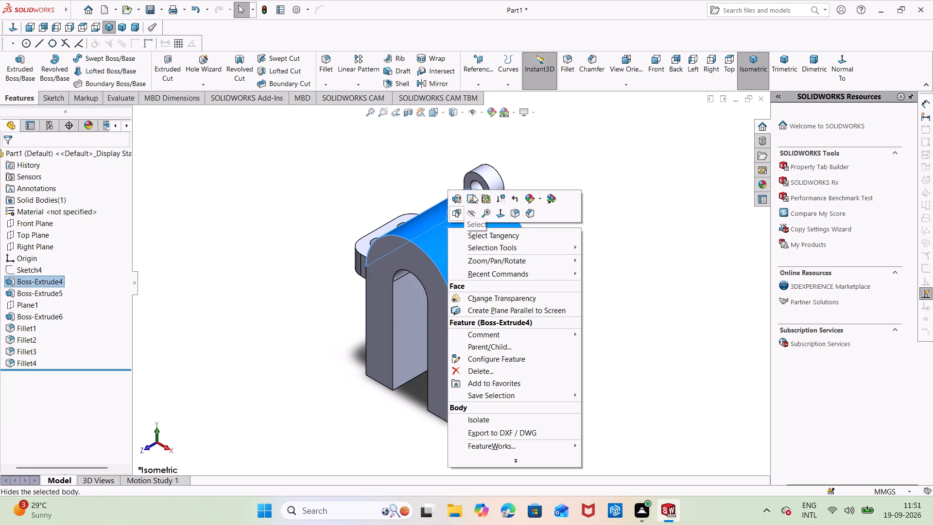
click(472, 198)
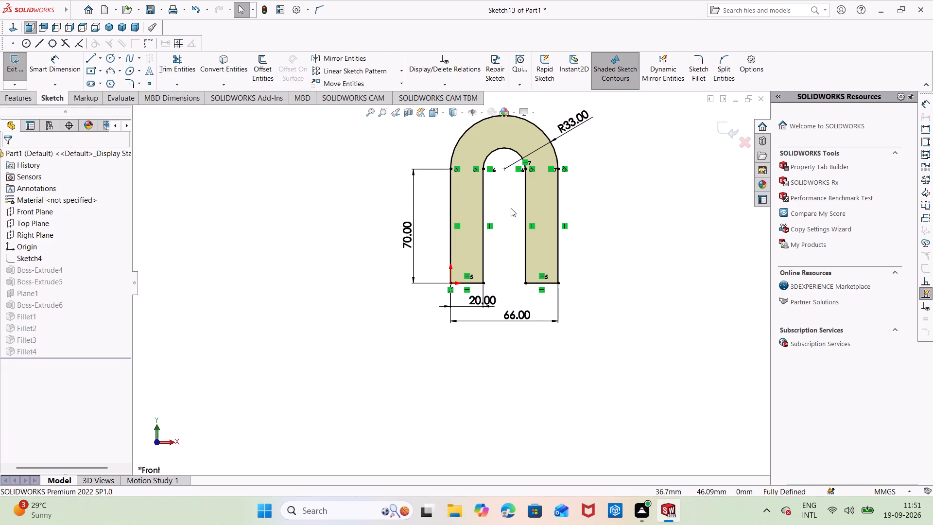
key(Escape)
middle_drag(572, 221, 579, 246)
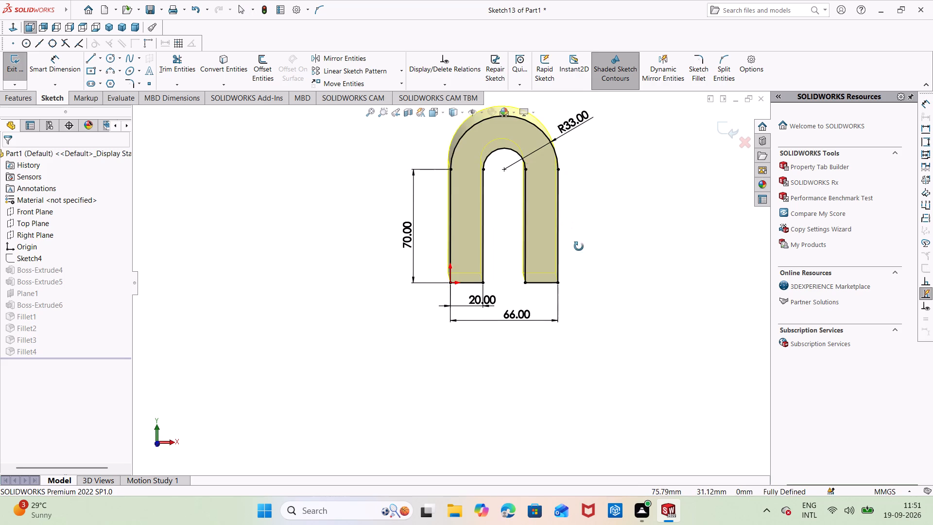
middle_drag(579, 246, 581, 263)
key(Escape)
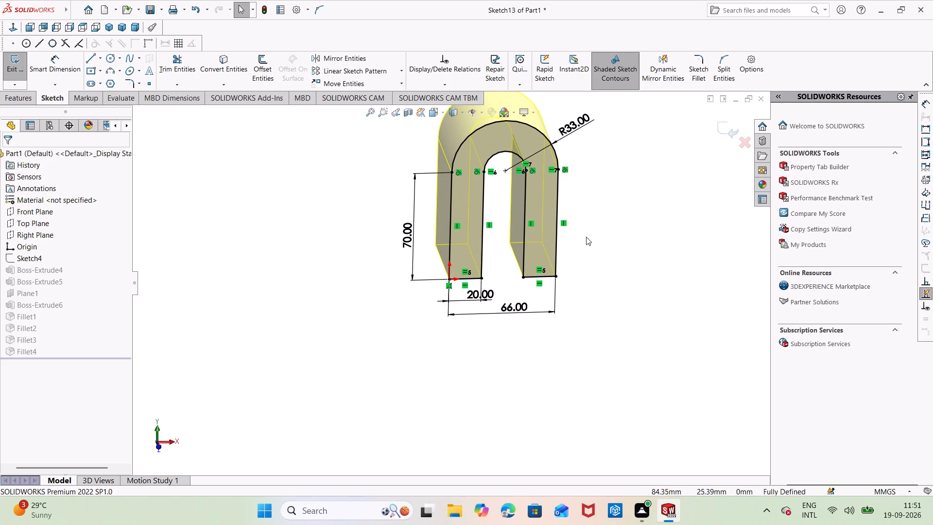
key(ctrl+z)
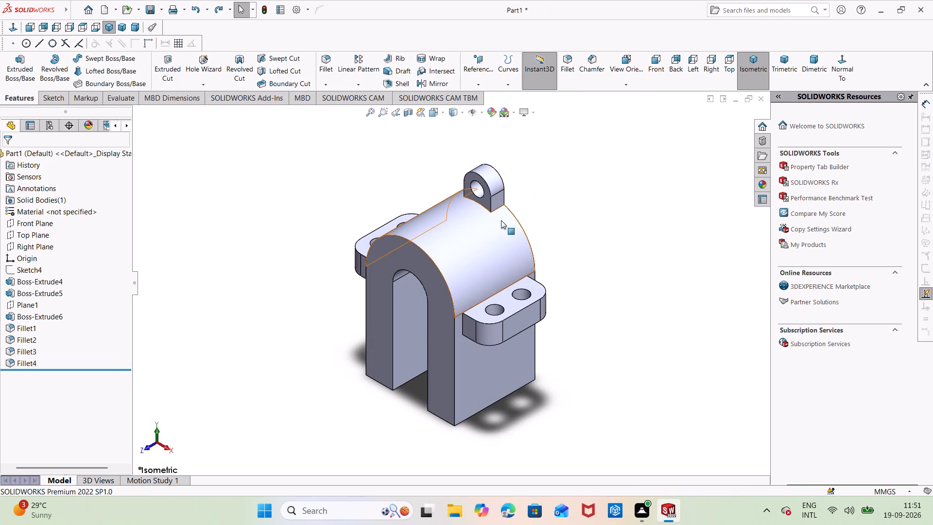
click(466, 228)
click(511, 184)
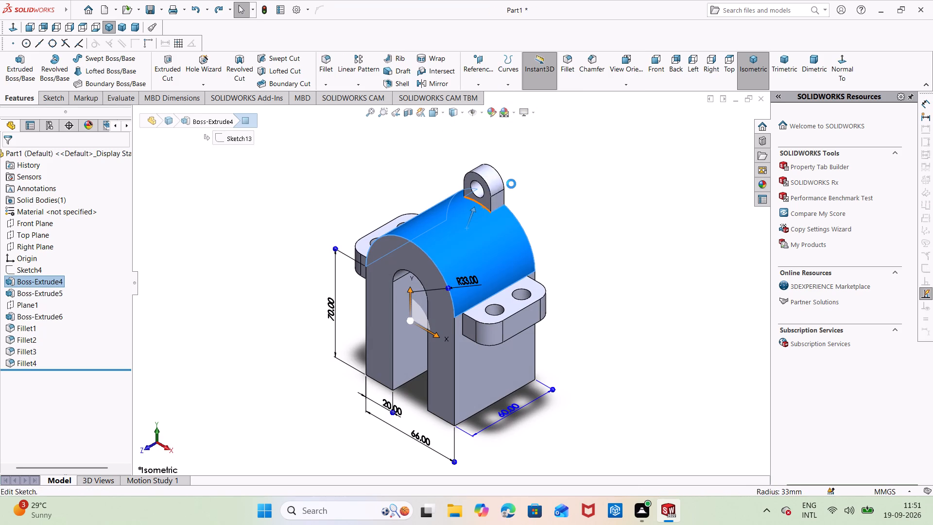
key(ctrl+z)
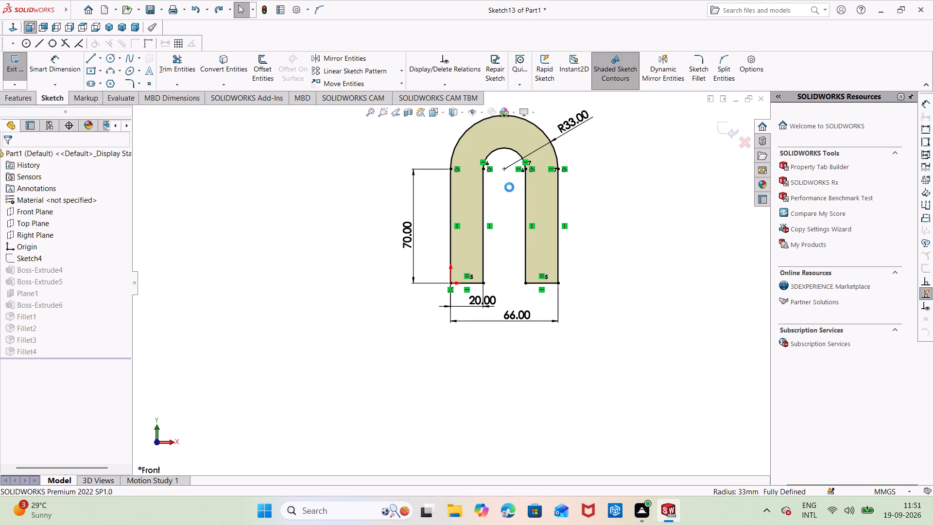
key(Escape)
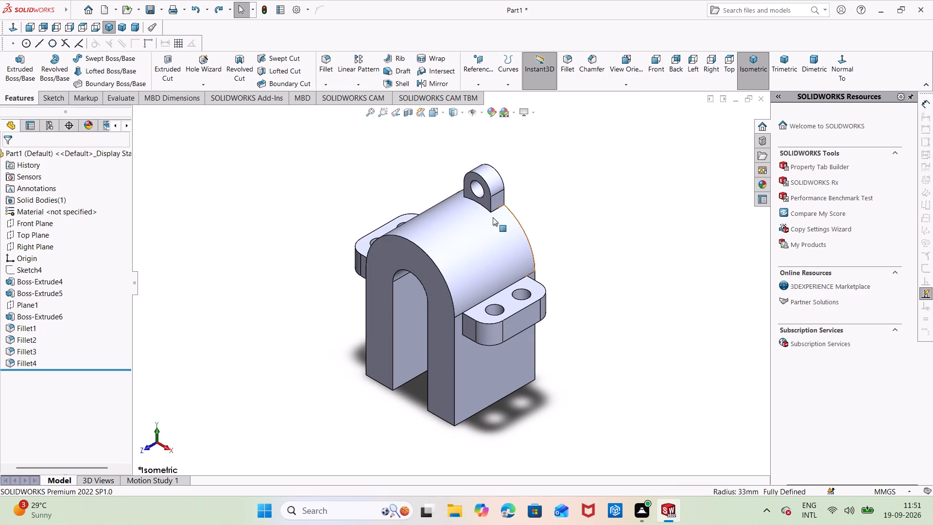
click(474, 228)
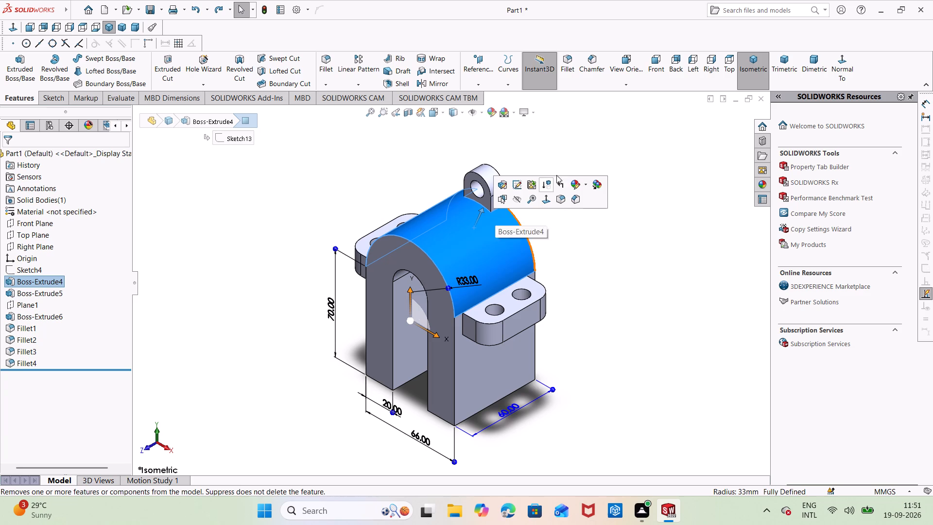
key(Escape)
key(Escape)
Create a reference plane perpendicular to the arch's flat outer side face and tangent to the cylindrical crown face.
right_click(507, 354)
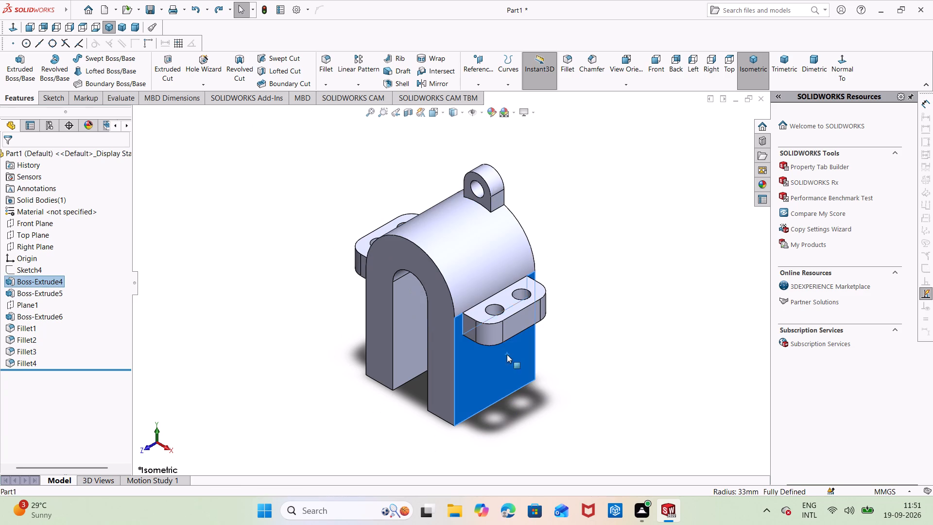
key(Escape)
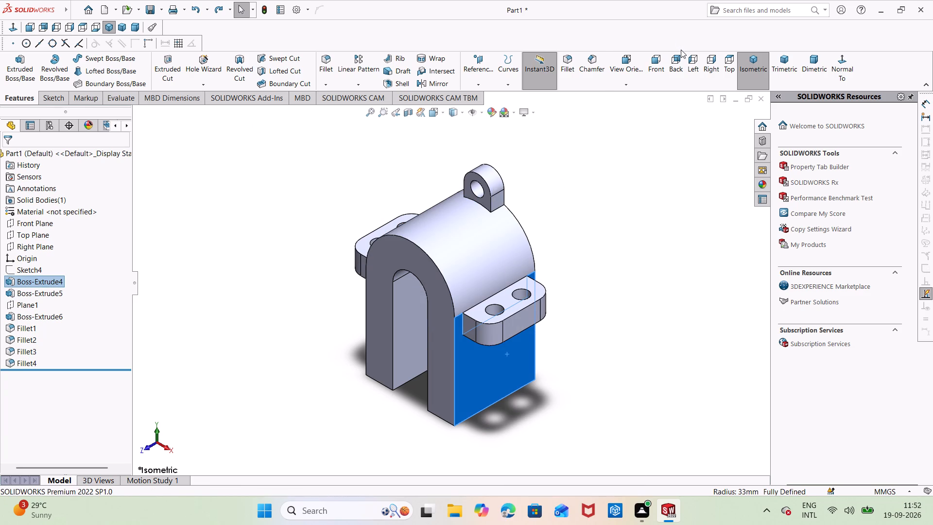
click(484, 80)
click(484, 97)
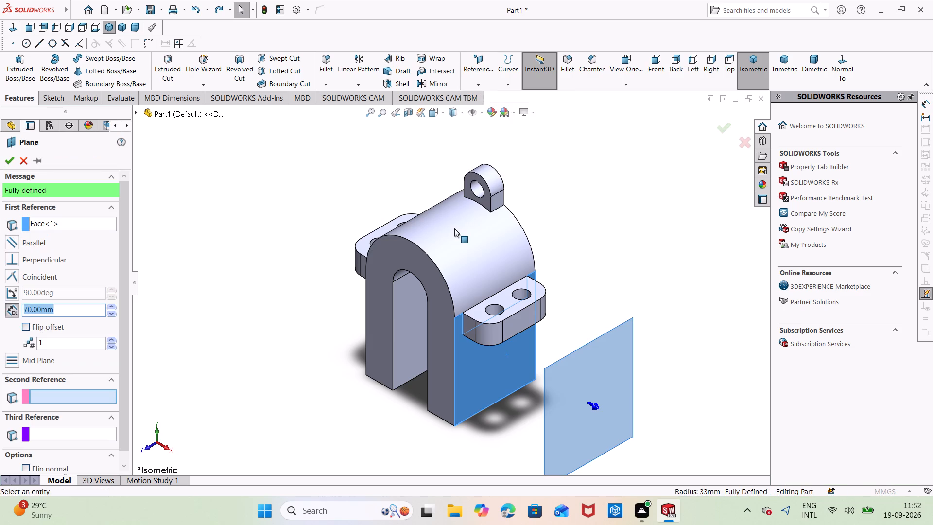
click(463, 239)
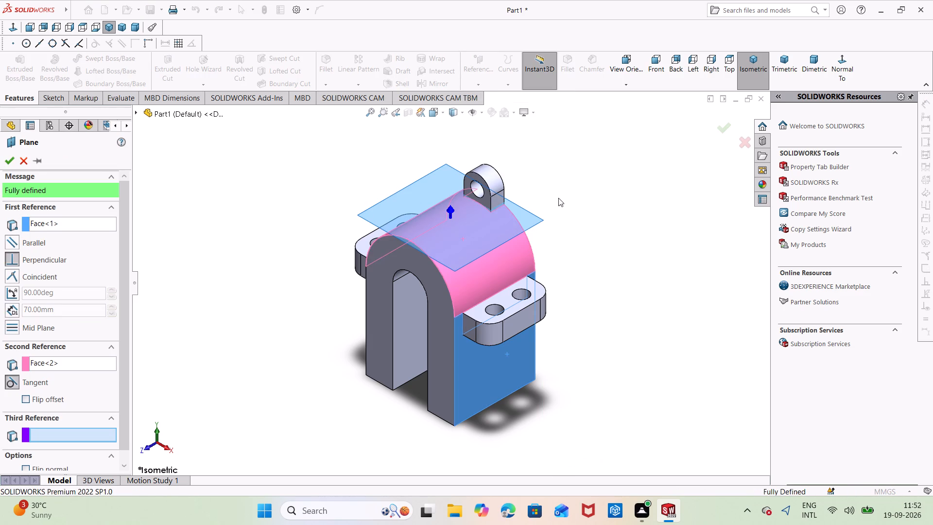
middle_click(618, 226)
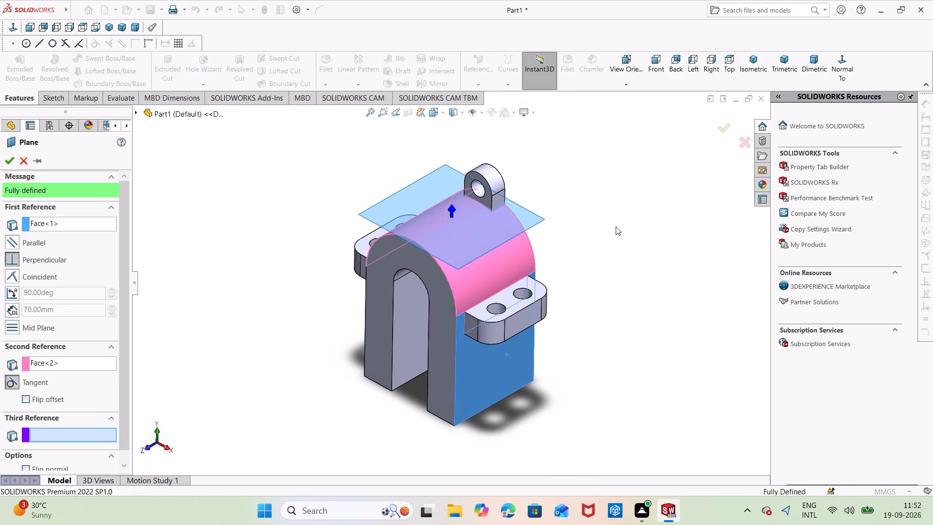
middle_drag(616, 227, 621, 227)
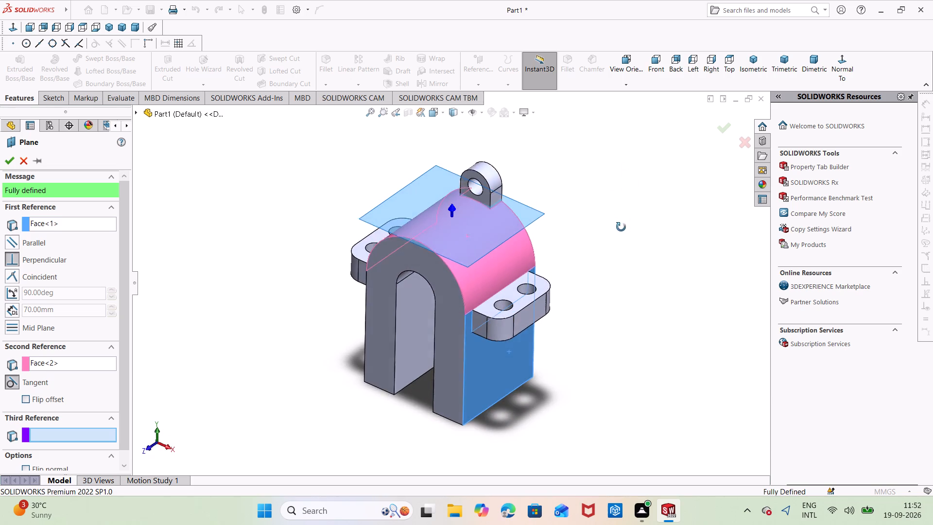
middle_drag(621, 227, 619, 237)
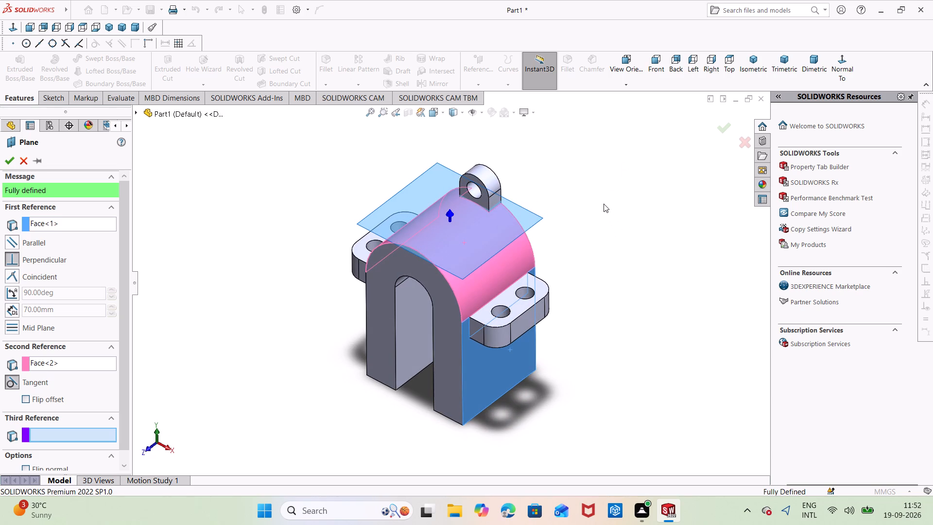
click(13, 162)
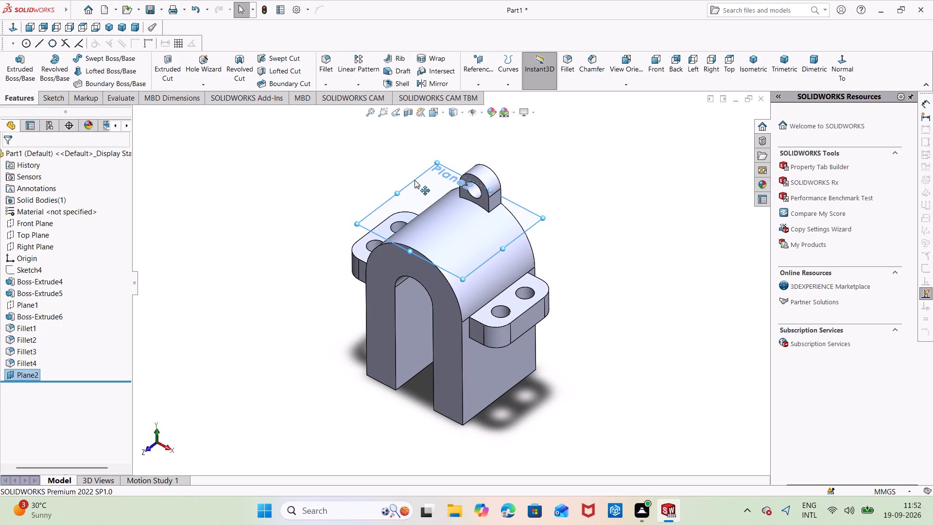
Start a sketch on the new plane tangent to the crown.
right_click(415, 180)
click(433, 165)
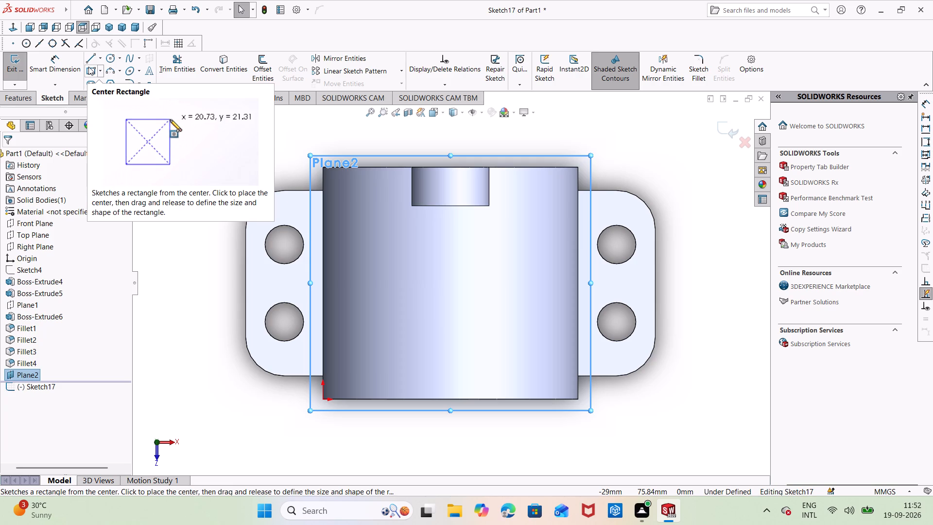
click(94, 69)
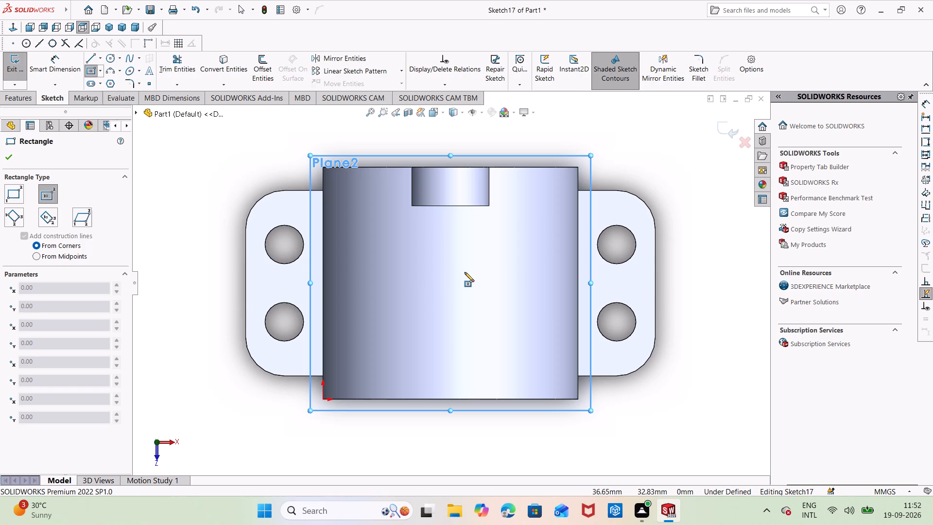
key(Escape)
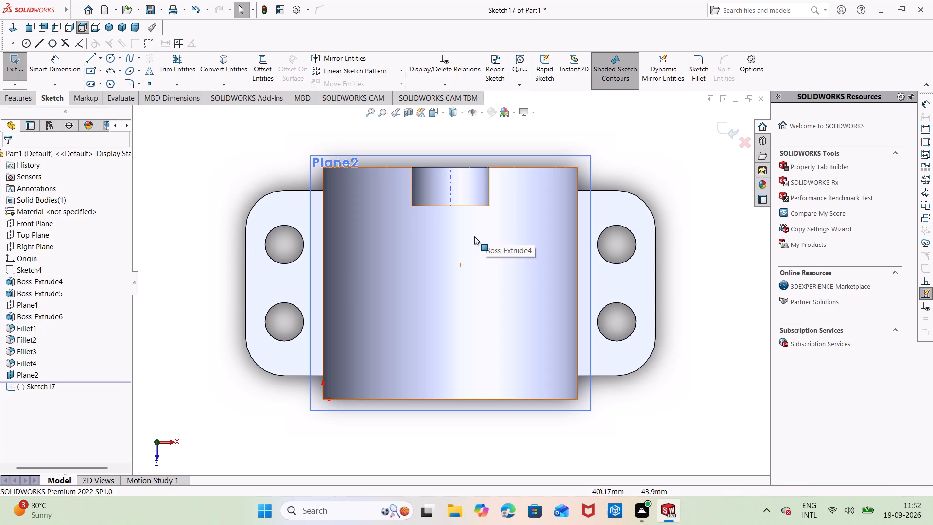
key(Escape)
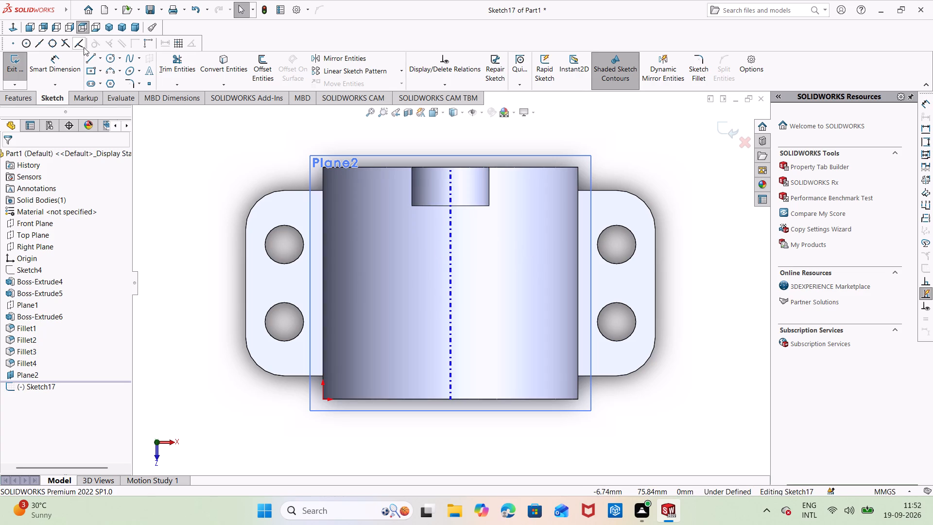
Sketch a shallow three-point arc of about 27 mm radius across the crown's centre line, bulging toward the crown tab.
click(109, 70)
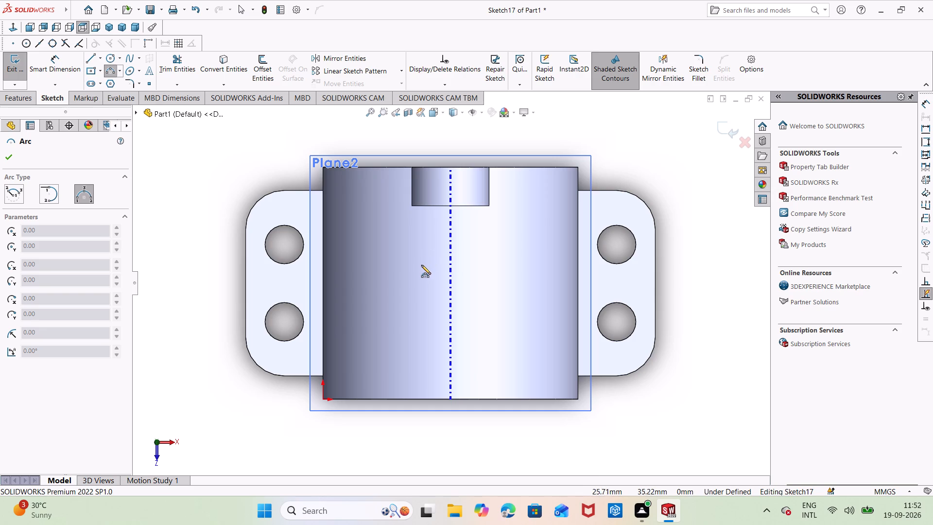
click(418, 254)
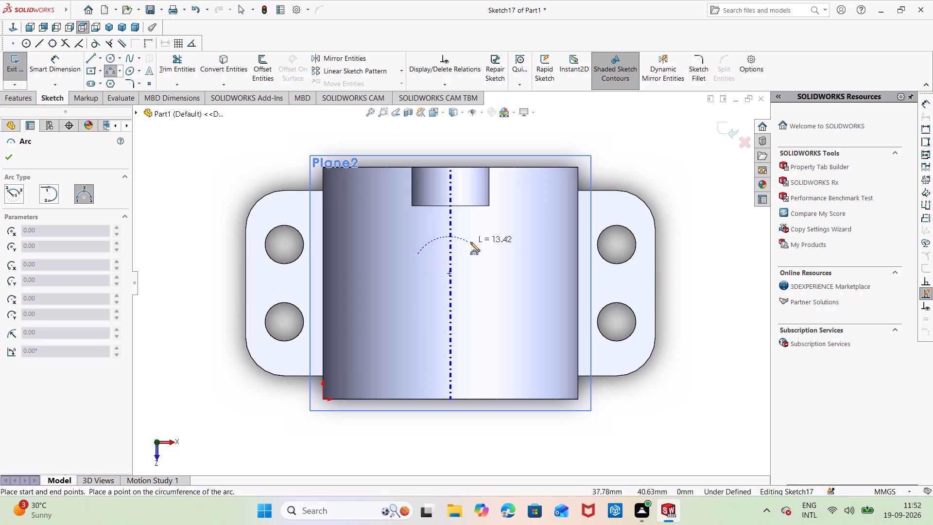
click(487, 256)
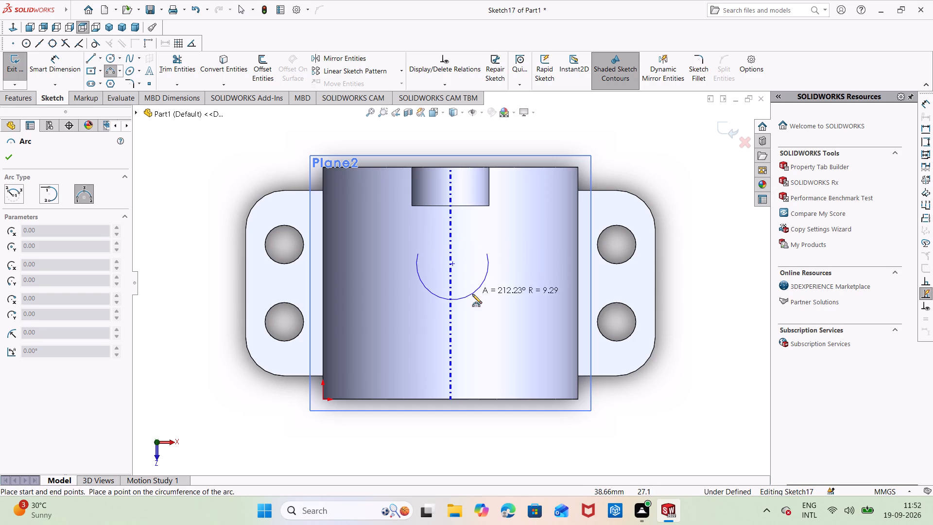
click(477, 251)
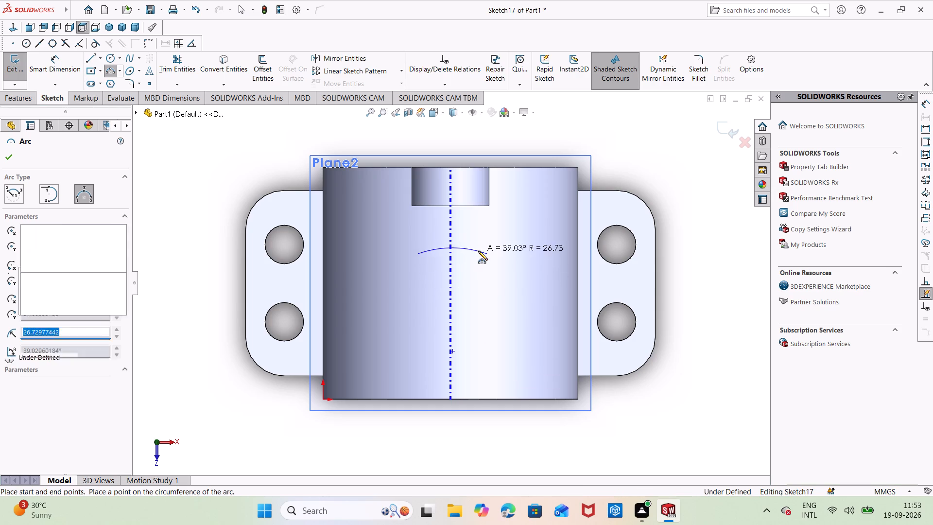
key(Escape)
key(Escape)
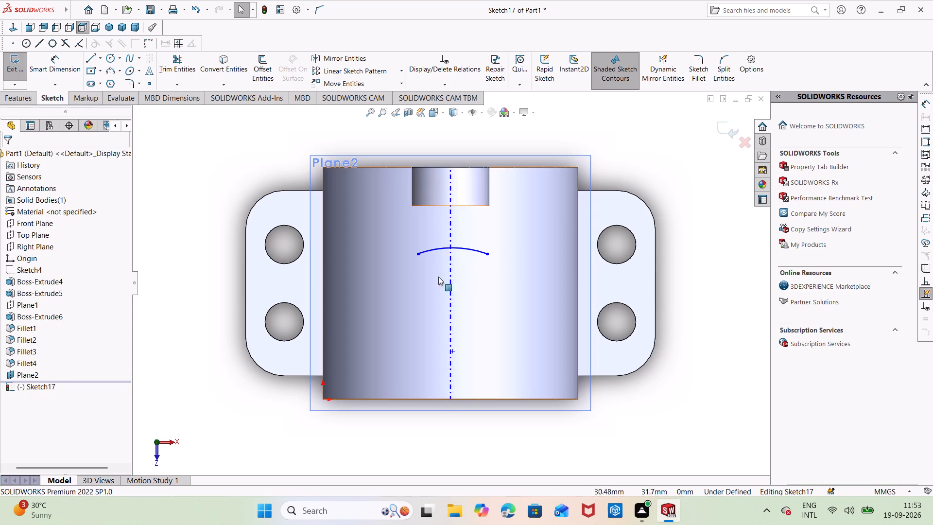
Draw two vertical lines about 13.7 mm long from the arc's endpoints, running away from the crown tab and ending level.
right_drag(388, 297, 373, 217)
right_drag(377, 269, 334, 276)
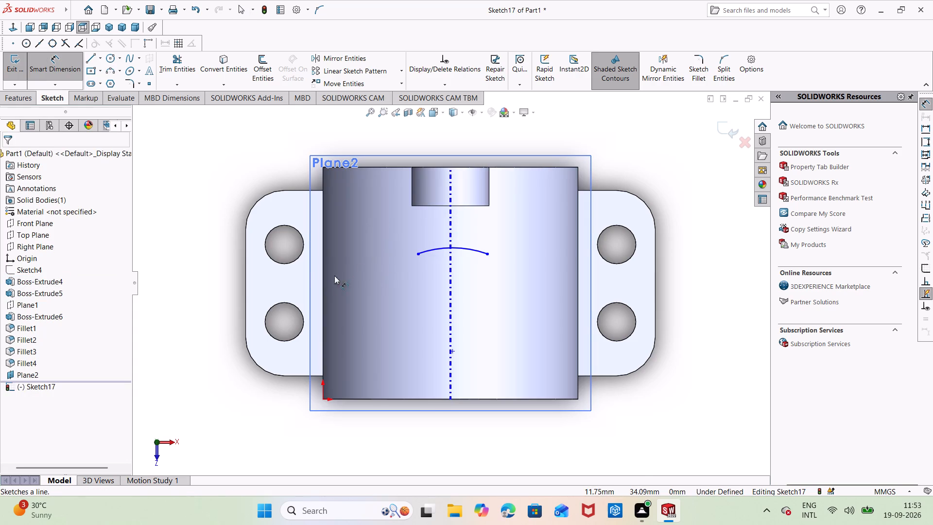
right_drag(334, 276, 322, 280)
click(416, 255)
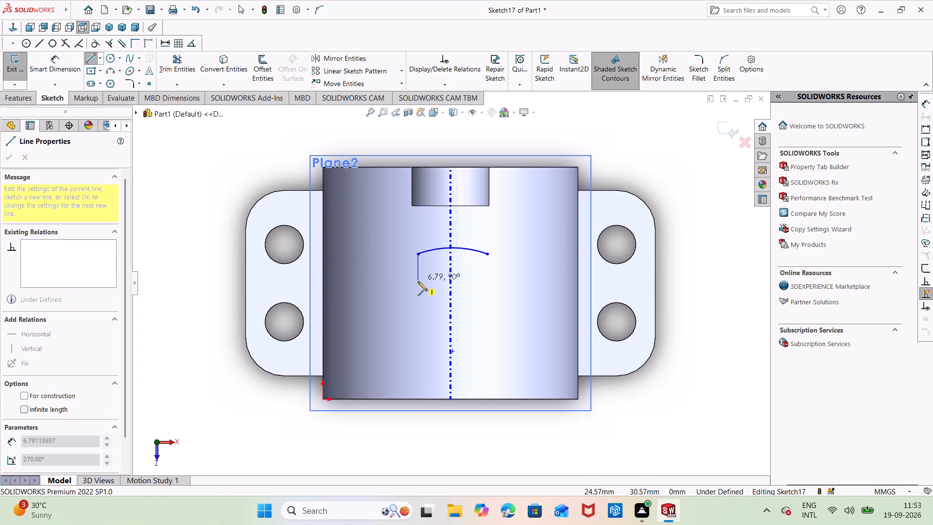
click(419, 307)
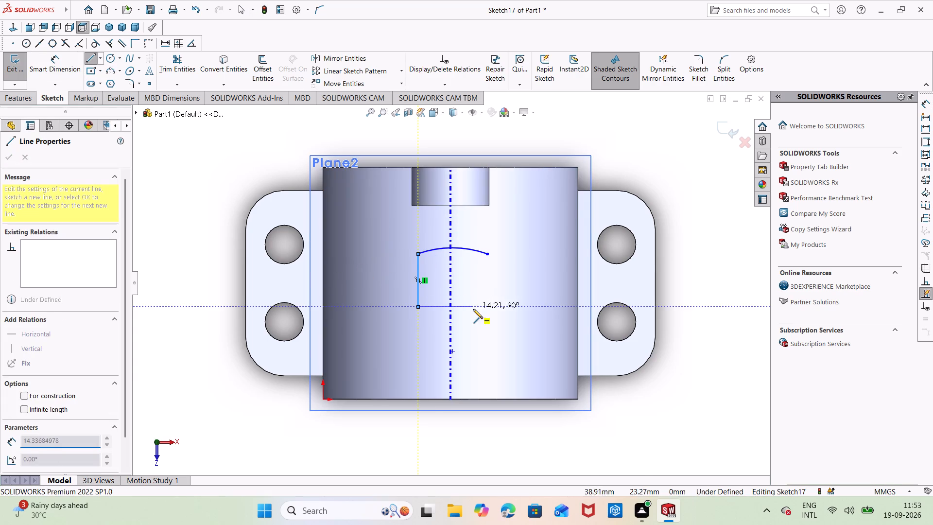
key(Escape)
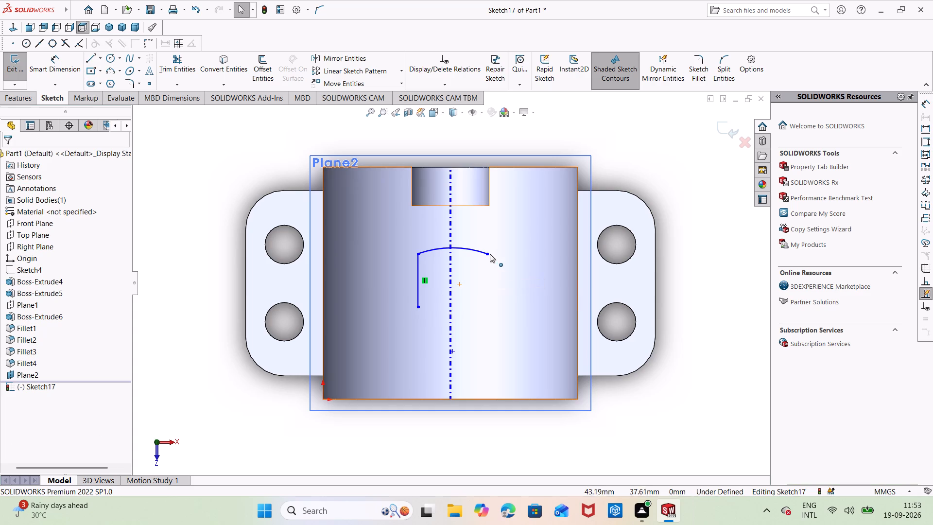
right_drag(512, 237, 478, 245)
key(Escape)
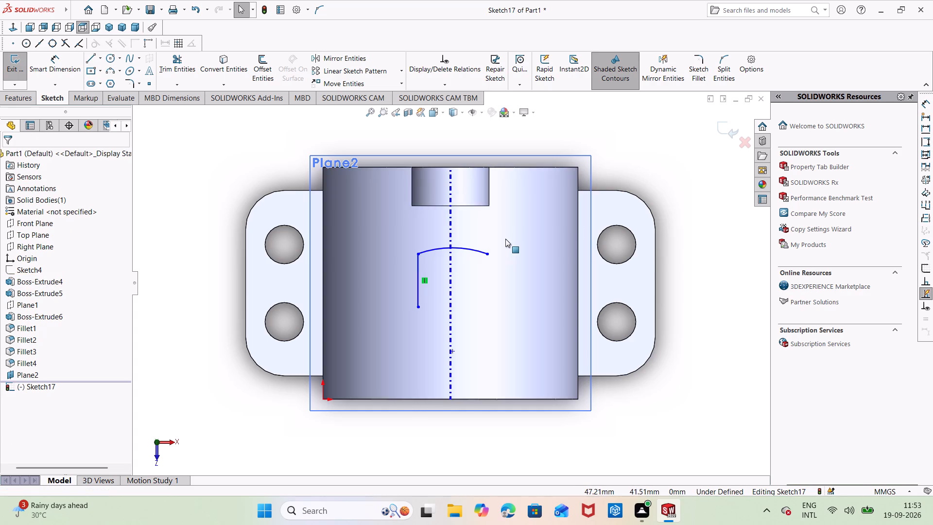
right_drag(519, 239, 466, 237)
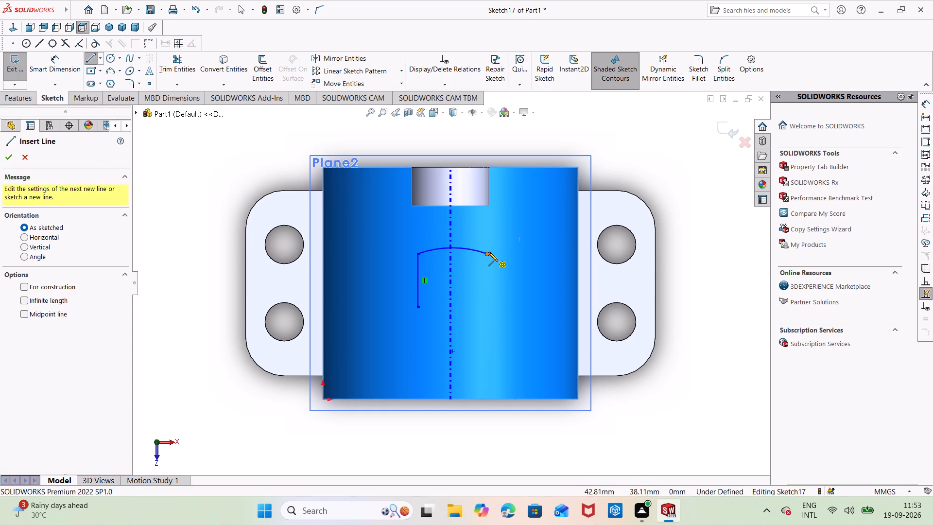
click(488, 252)
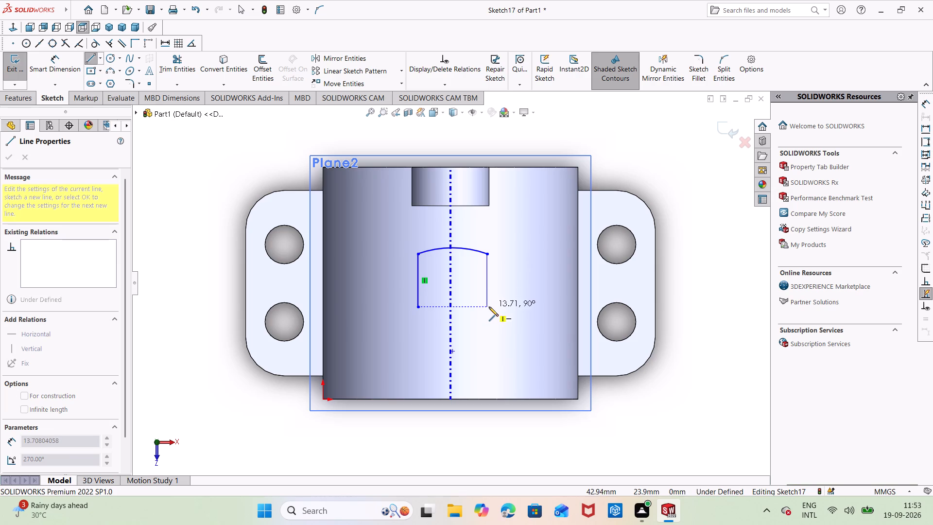
click(489, 307)
key(Escape)
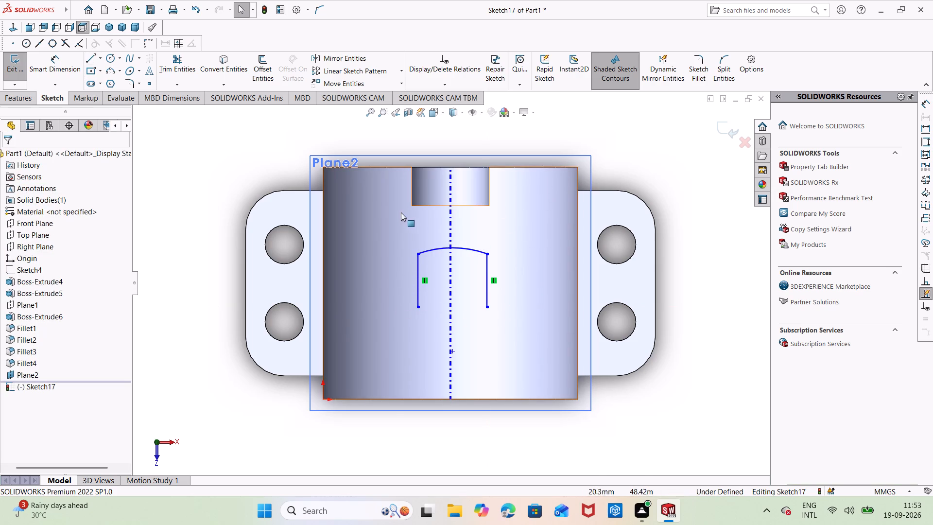
Close the profile with a shallow three-point arc between the lines' free ends, bulging toward the crown tab.
click(111, 66)
click(417, 307)
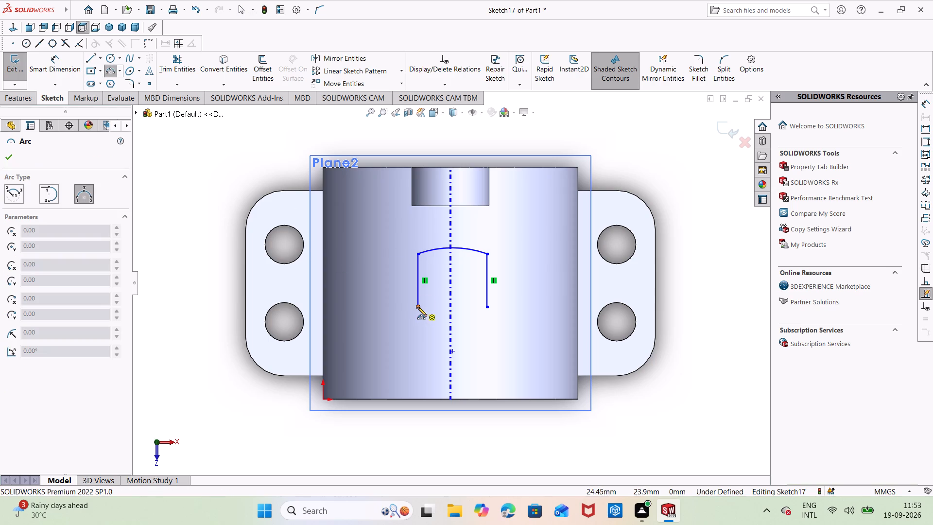
click(487, 307)
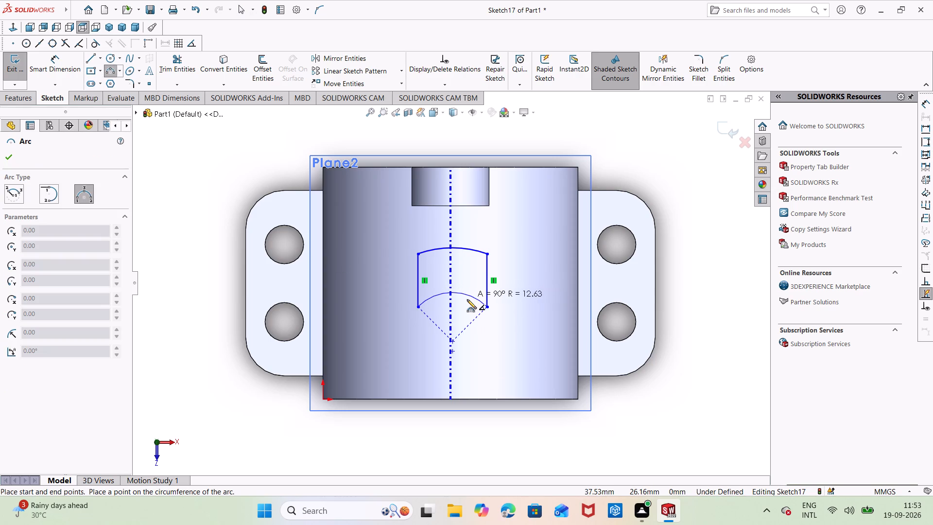
click(467, 299)
key(Escape)
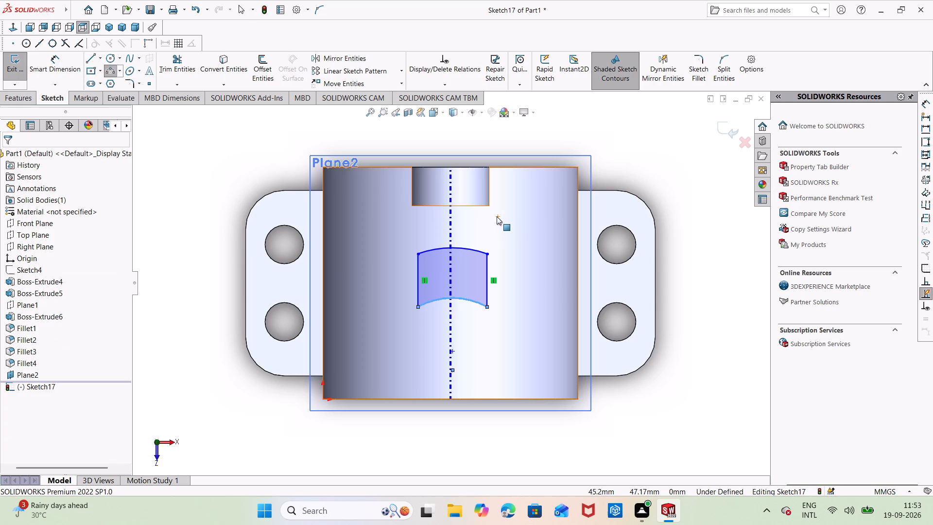
key(Escape)
key(Escape)
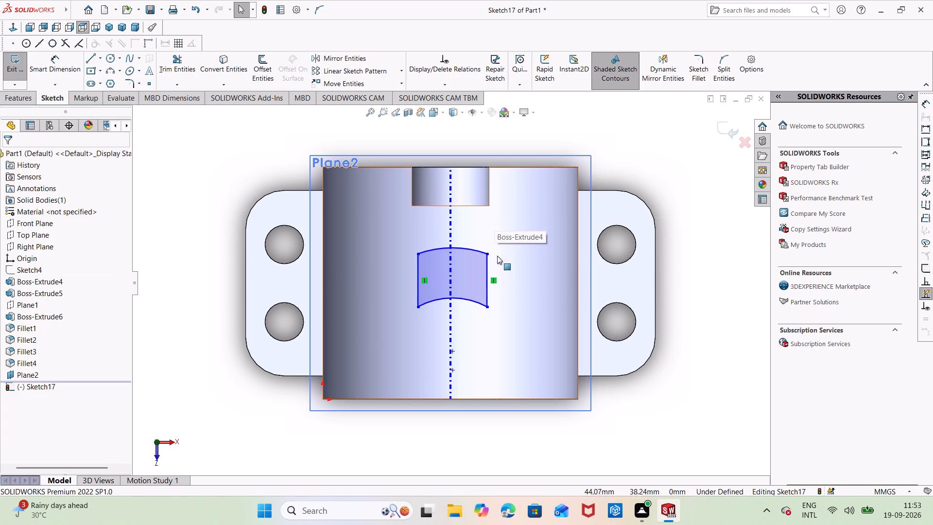
Dimension the profile's vertical line on the side away from the origin to 26 mm.
right_drag(520, 285, 528, 198)
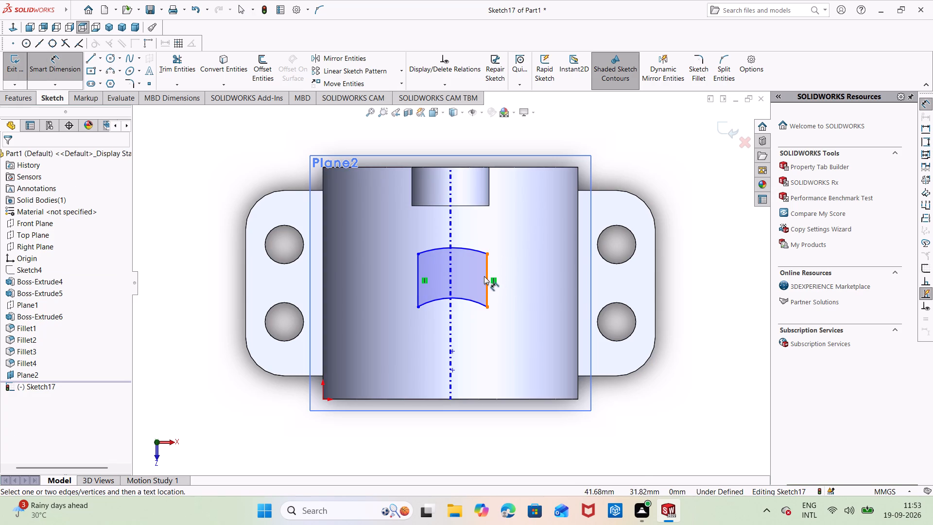
click(486, 274)
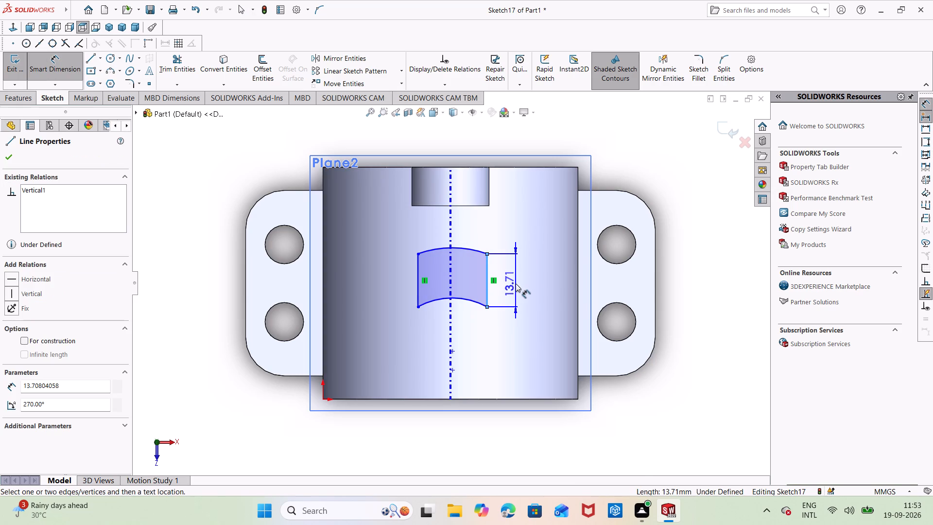
click(517, 284)
key(BackSpace)
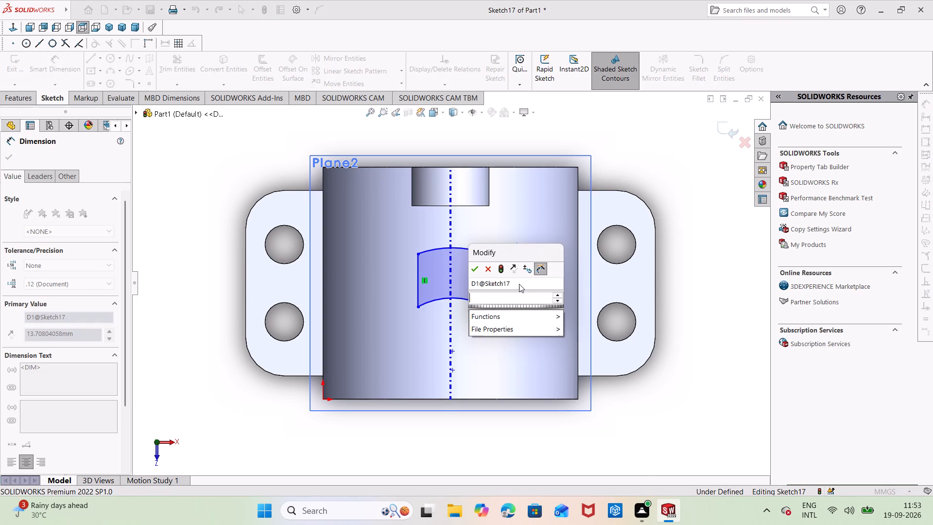
text(26)
key(Return)
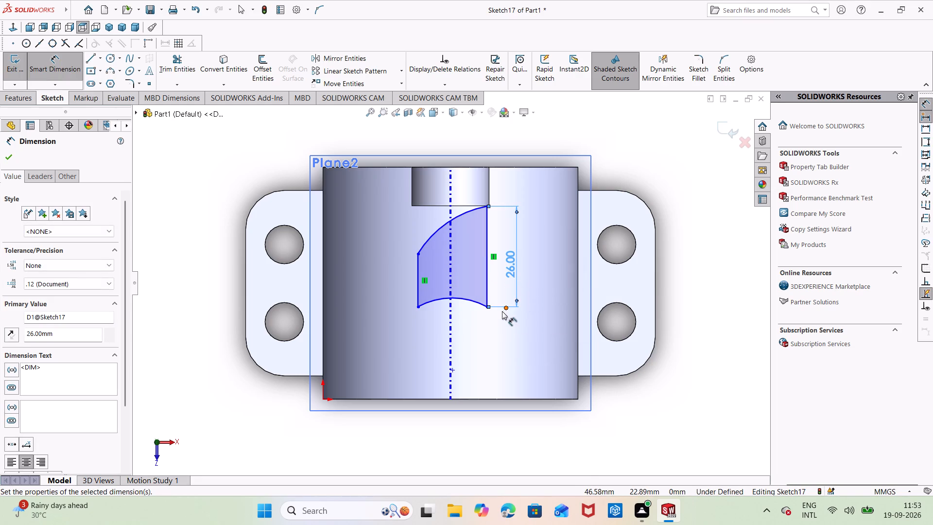
key(Escape)
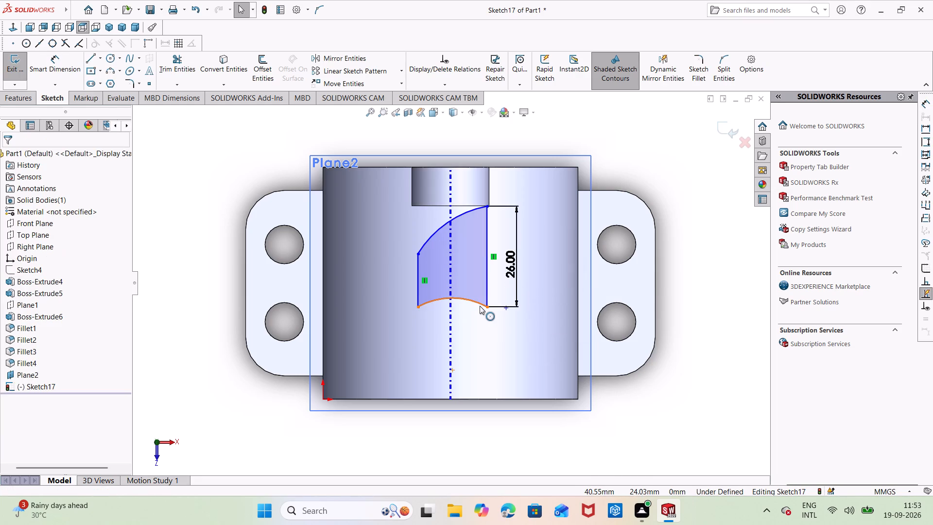
key(Escape)
middle_drag(466, 290, 468, 280)
key(ctrl+8)
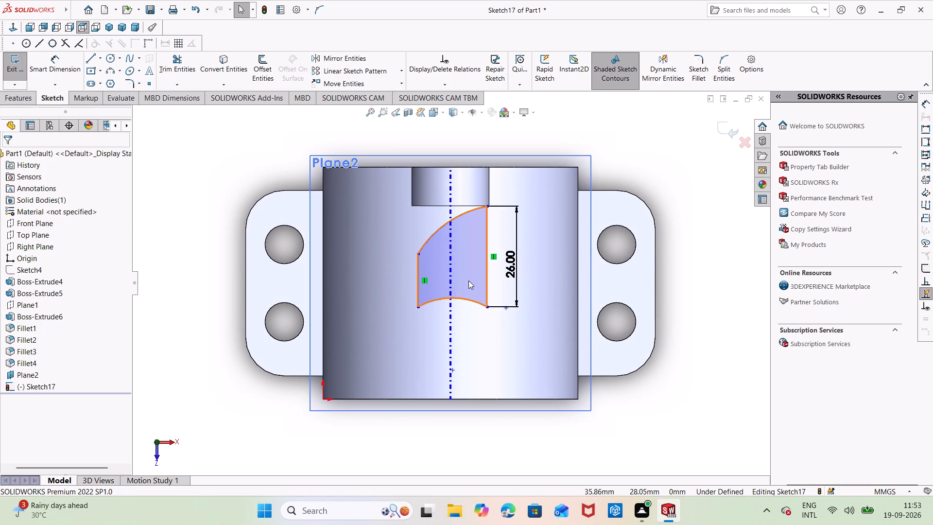
Move the whole closed profile about 10 mm along the crown, away from the crown tab.
drag(459, 251, 459, 286)
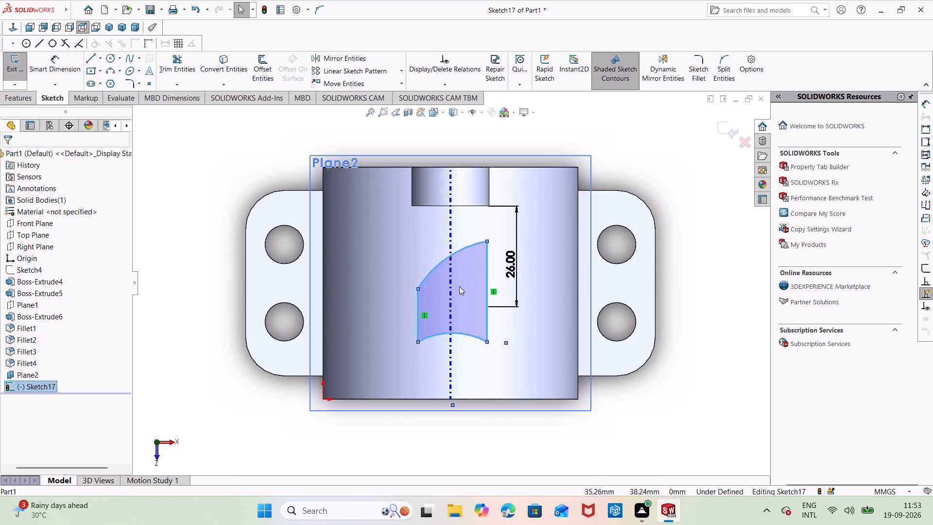
drag(459, 286, 458, 289)
key(Escape)
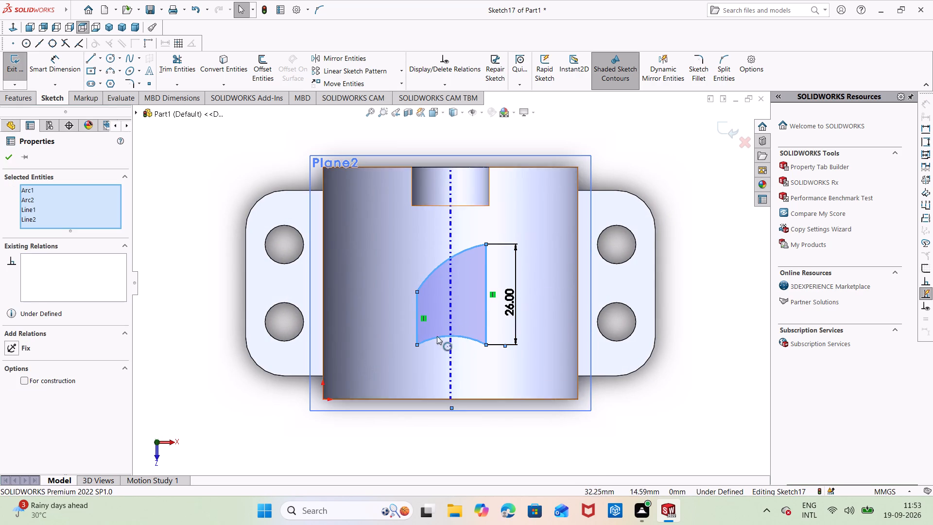
key(Escape)
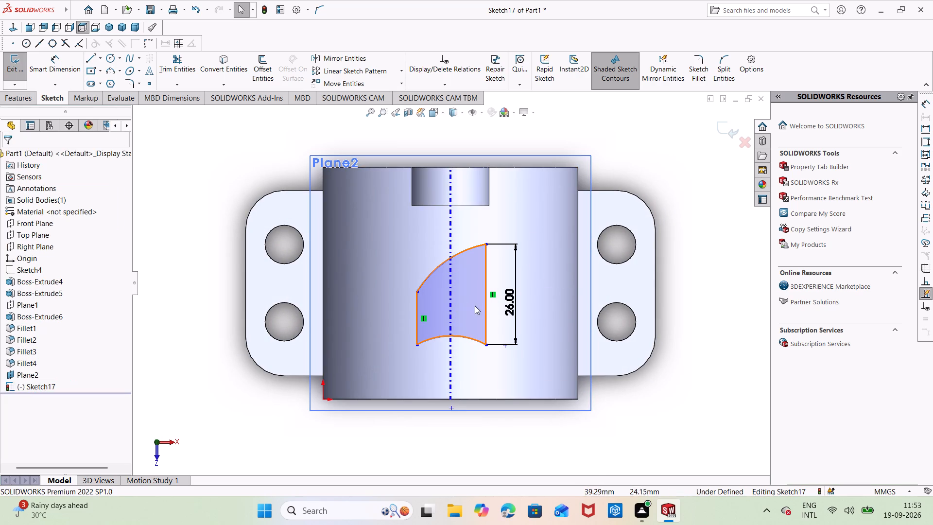
Add an Equal relation between the profile's two vertical lines.
click(485, 309)
ctrl+click(415, 312)
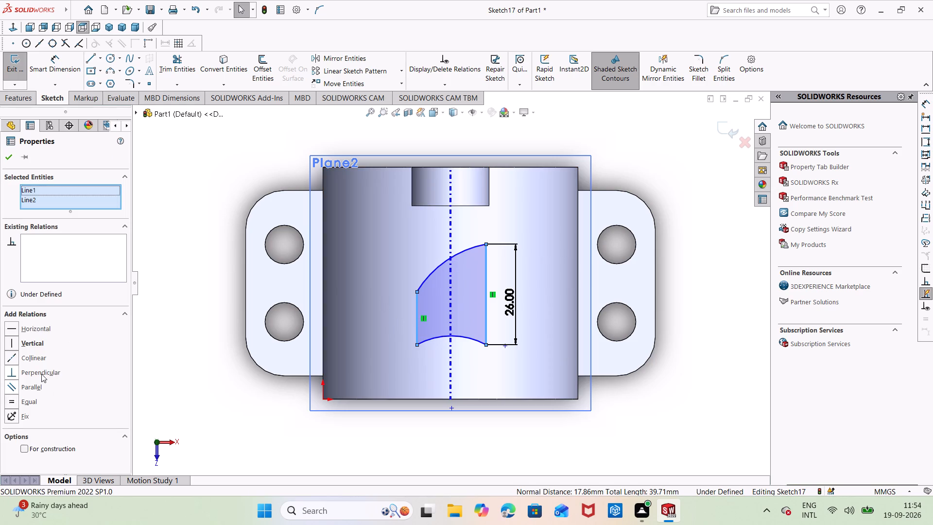
click(28, 399)
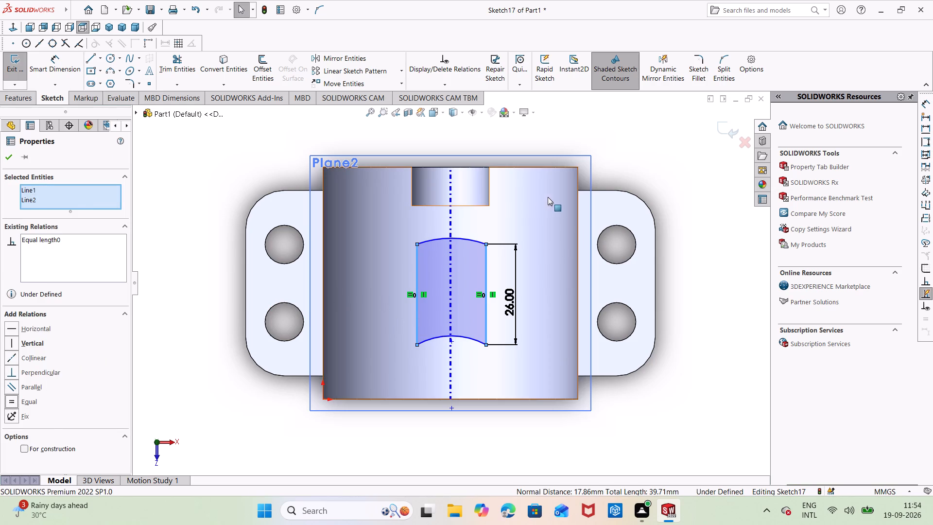
key(Escape)
Dimension the profile arc nearest the crown tab with a 33 mm radius.
right_drag(532, 228, 526, 169)
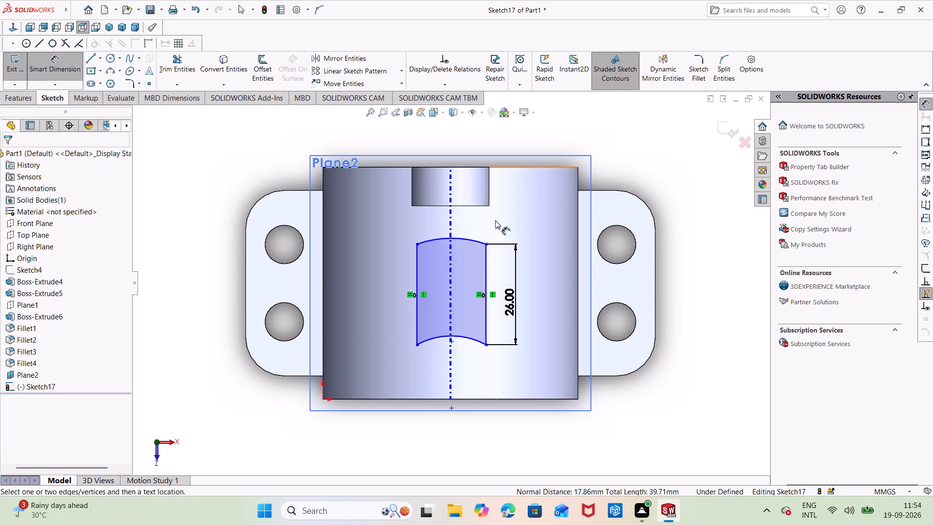
click(469, 240)
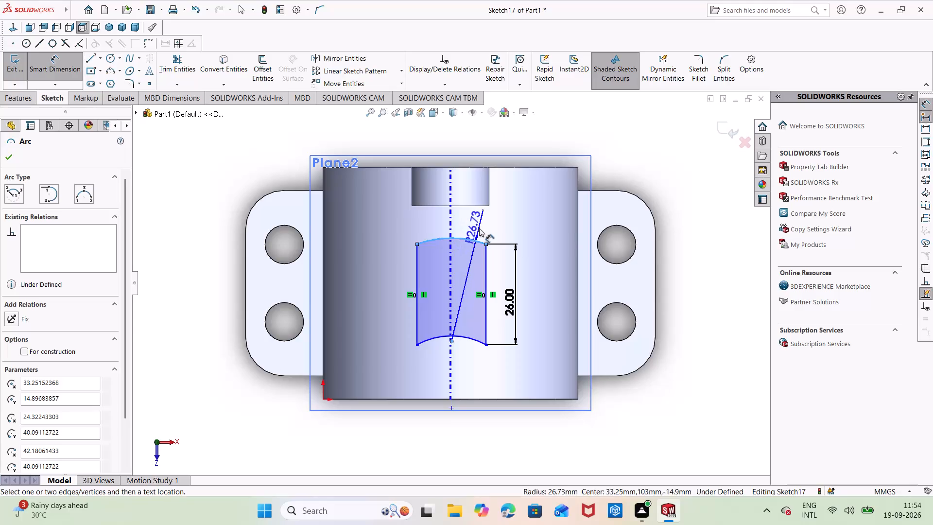
click(482, 227)
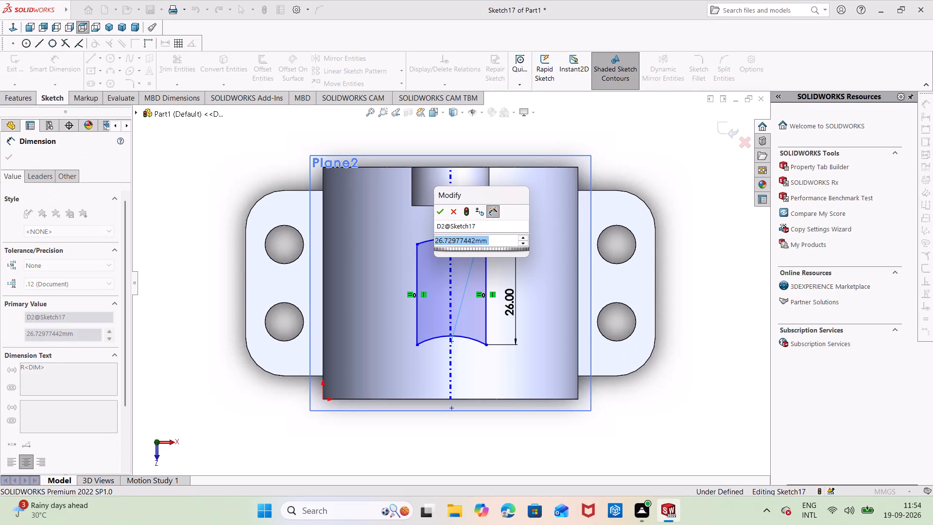
key(BackSpace)
text(33)
key(Return)
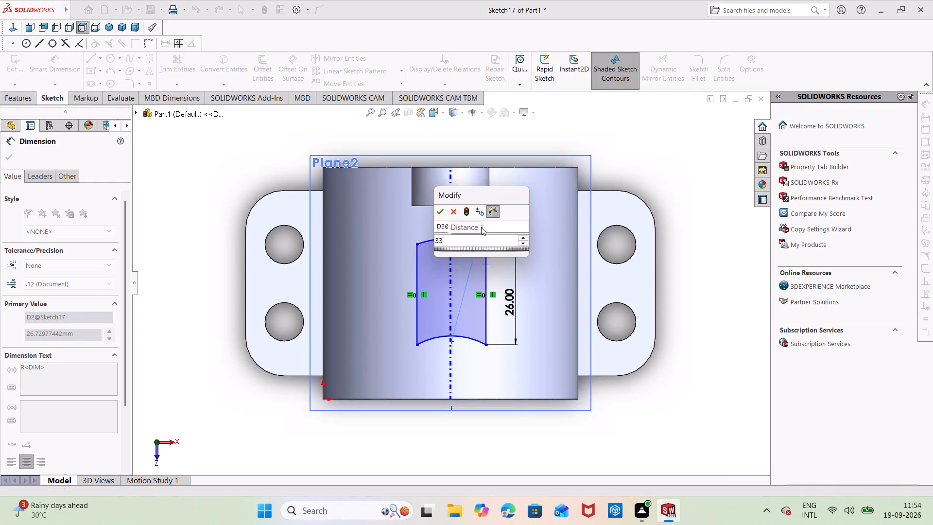
Dimension the profile arc farthest from the crown tab with a 33 mm radius.
click(461, 333)
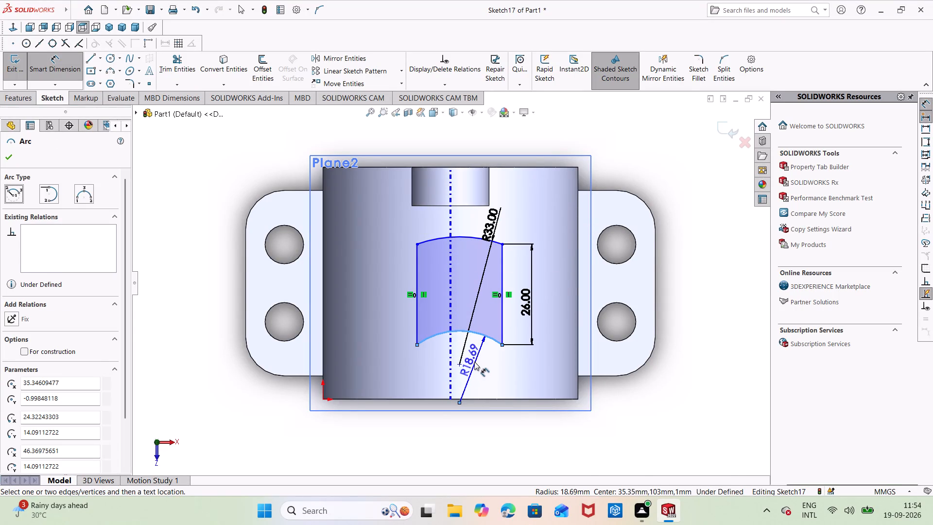
click(475, 361)
key(BackSpace)
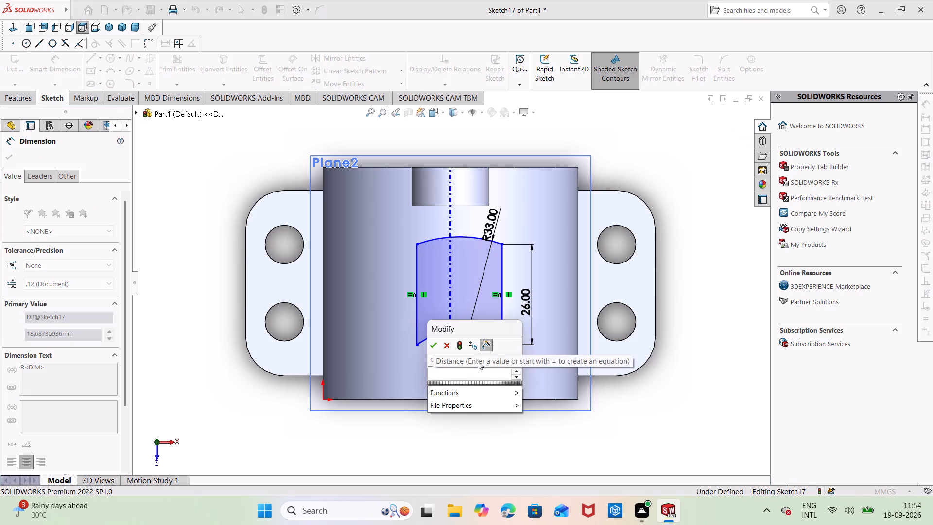
text(33)
key(Return)
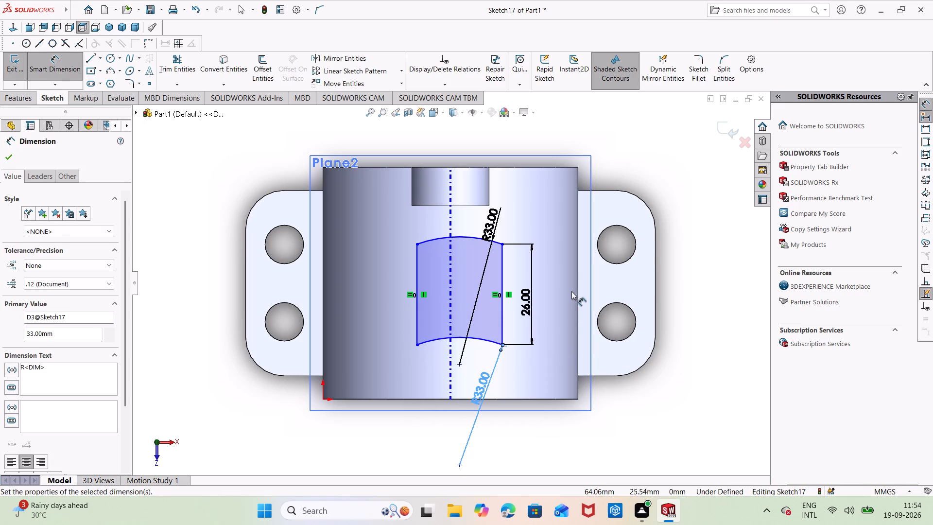
key(Escape)
key(Escape)
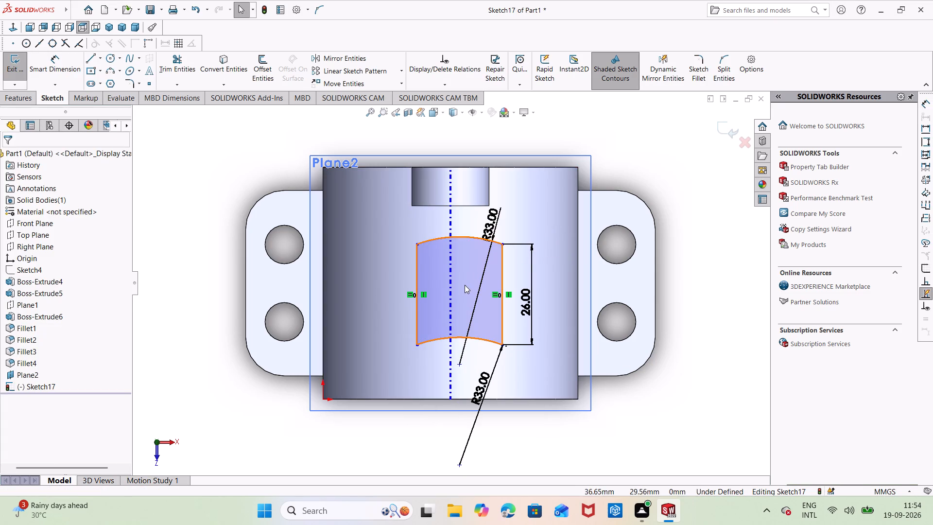
key(Escape)
Shift the whole profile slightly sideways toward the origin so it sits roughly centred on the crown's centre line.
drag(445, 278, 426, 282)
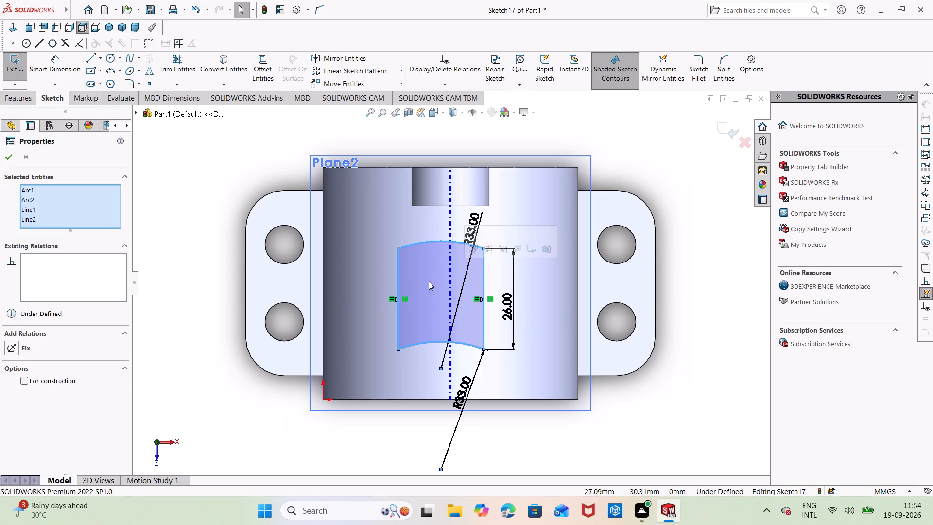
key(Escape)
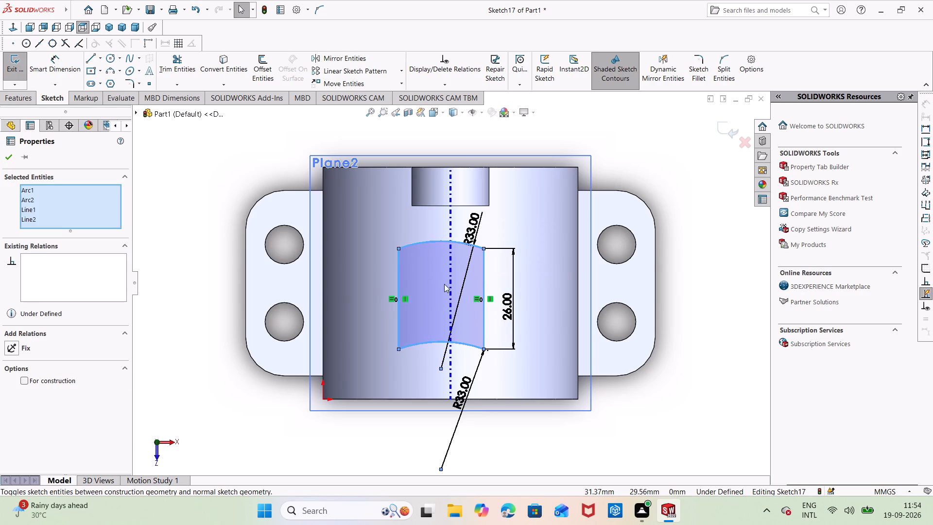
drag(444, 283, 458, 284)
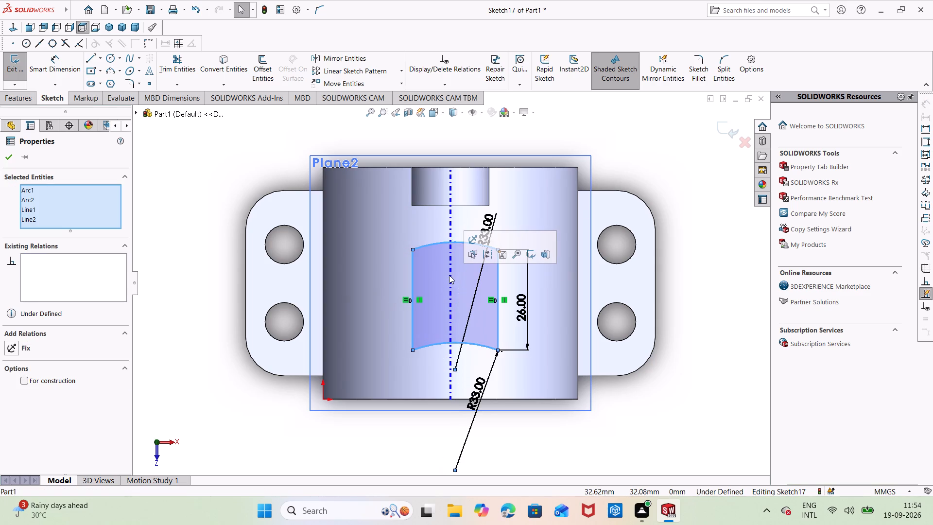
key(Escape)
key(Escape)
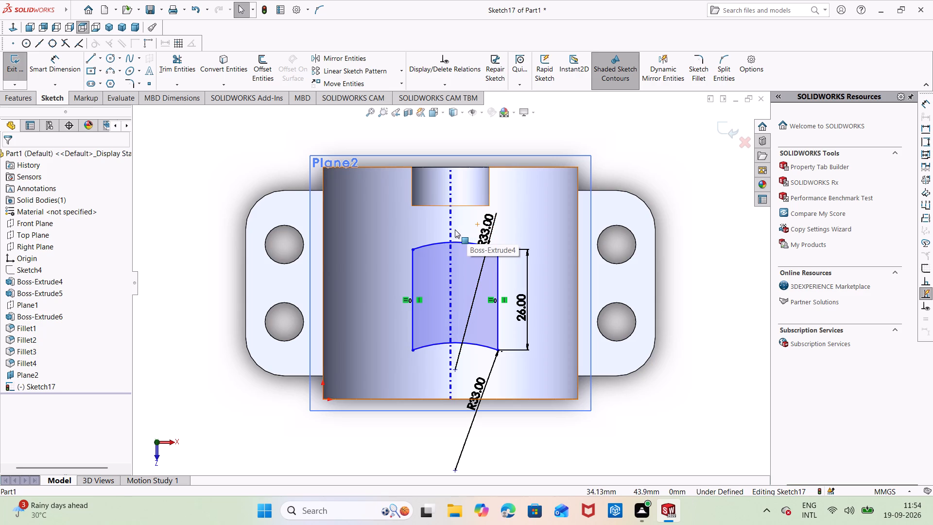
key(Escape)
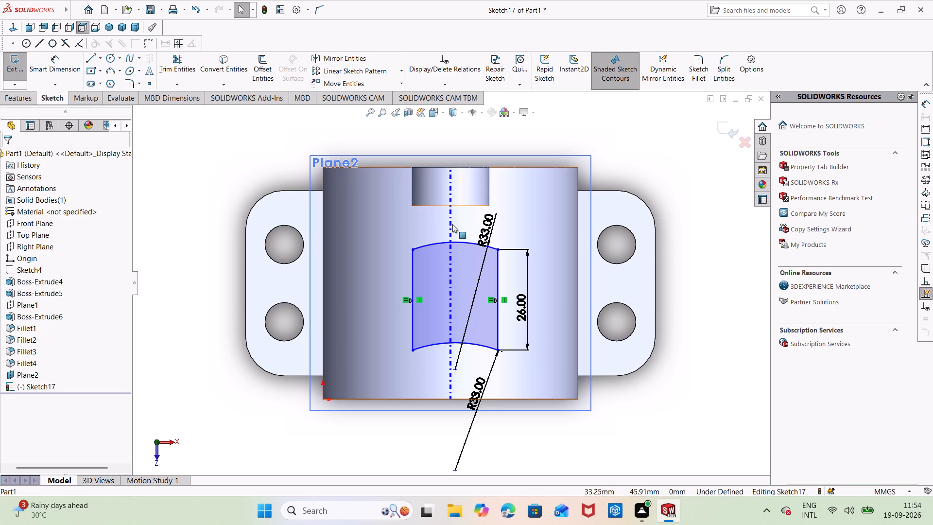
key(Escape)
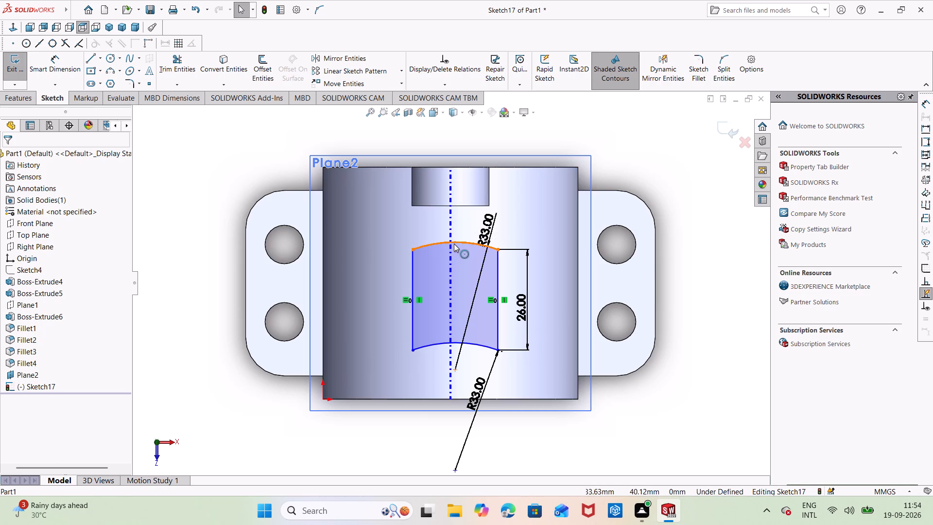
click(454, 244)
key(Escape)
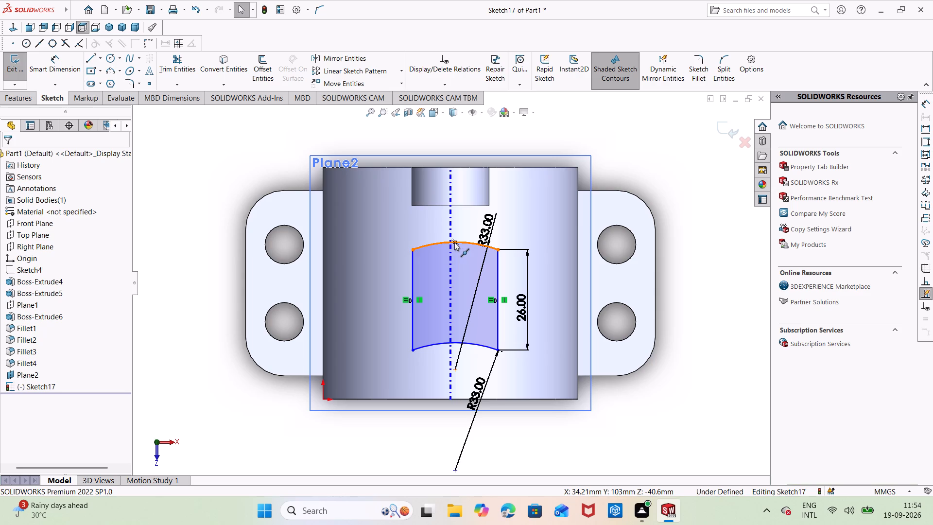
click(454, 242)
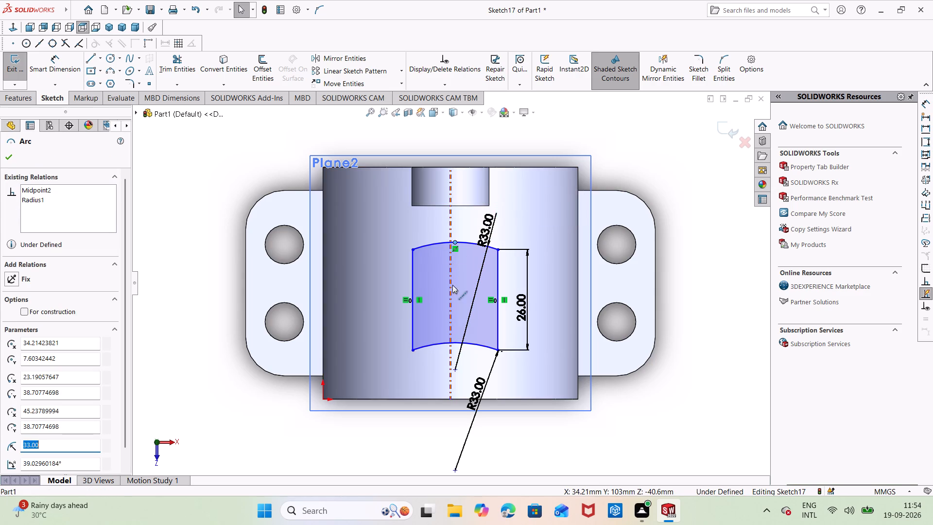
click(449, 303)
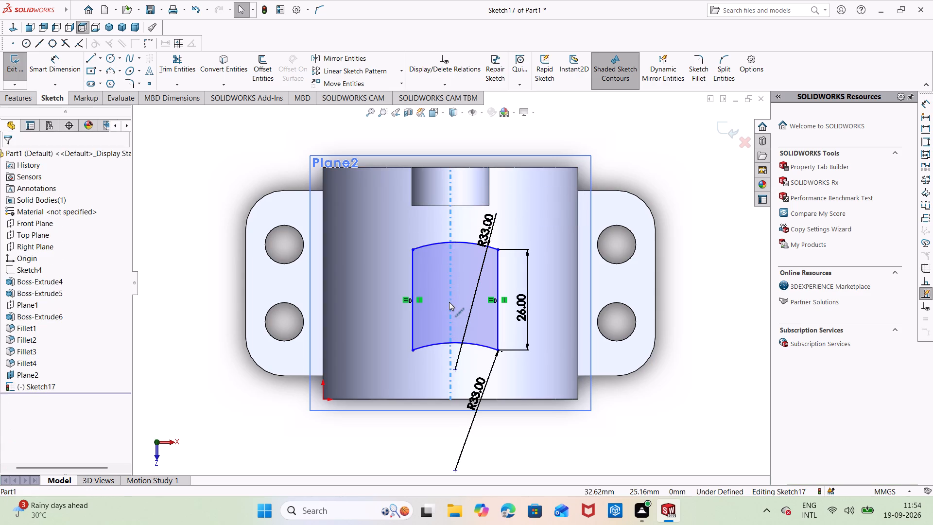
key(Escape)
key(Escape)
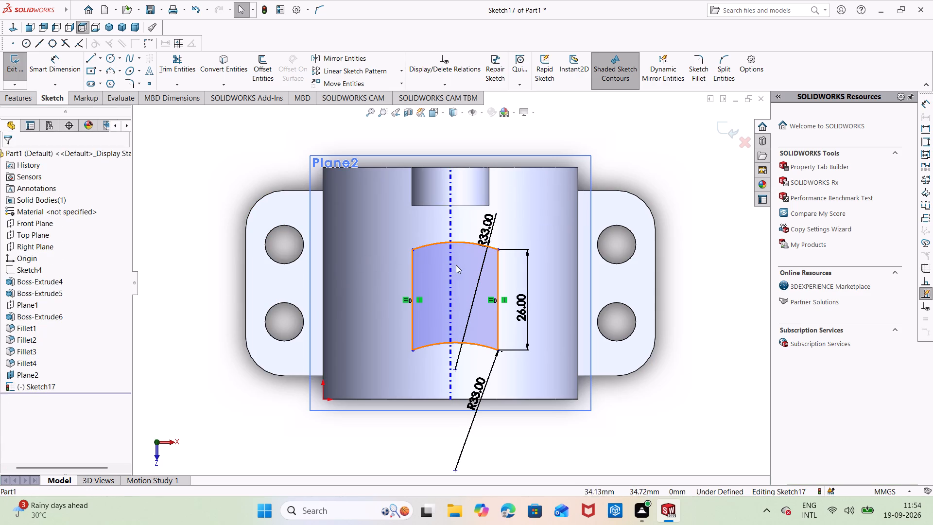
Make the midpoint of the profile arc nearest the crown tab coincident with the crown's centre axis.
click(448, 271)
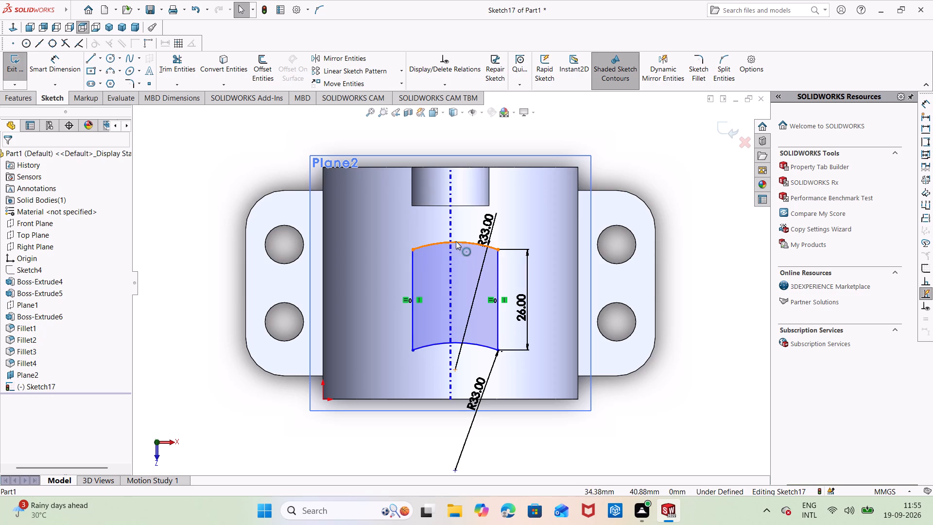
ctrl+click(455, 244)
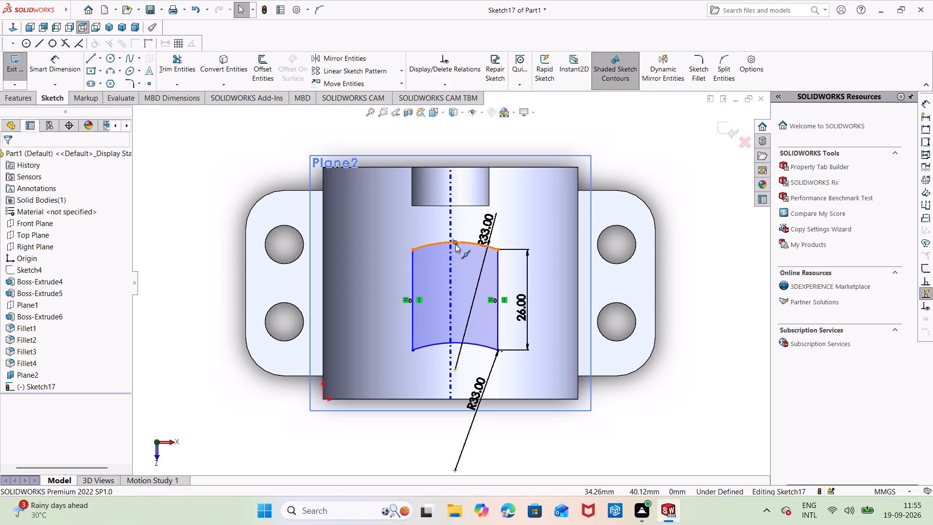
click(37, 342)
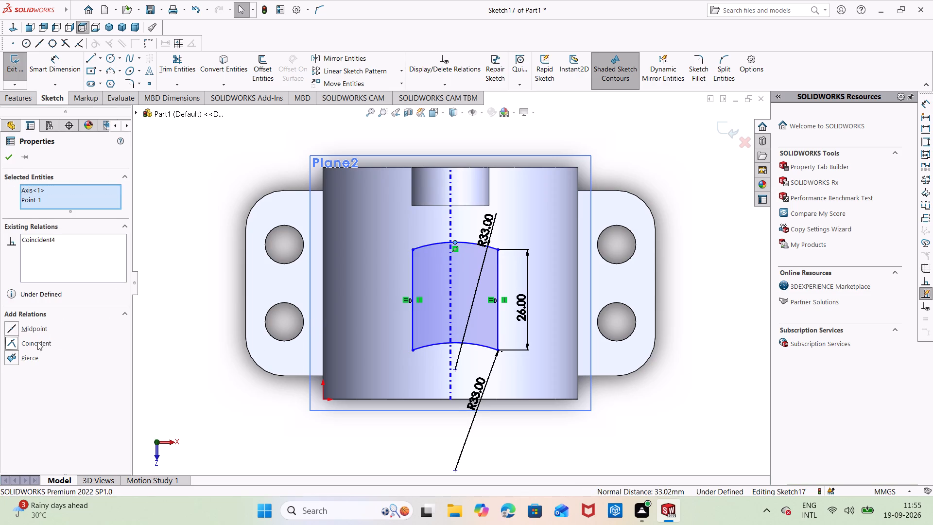
click(281, 225)
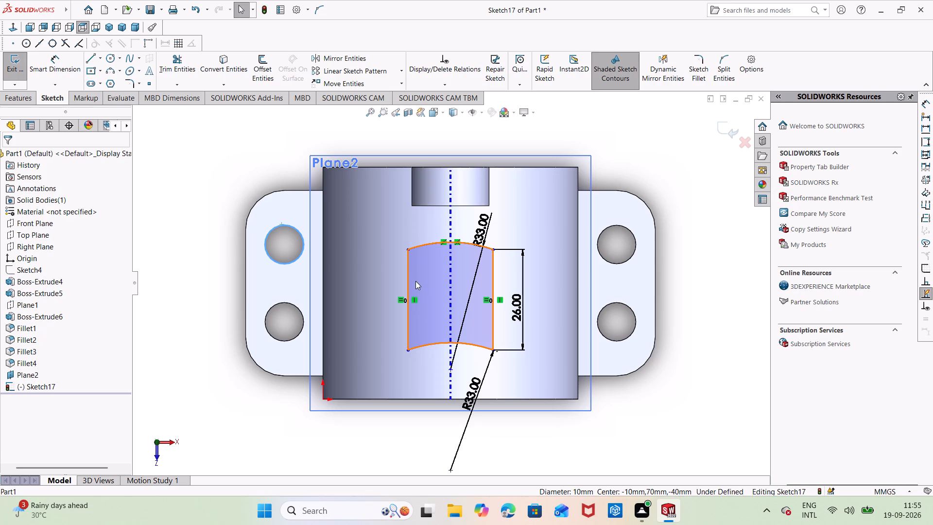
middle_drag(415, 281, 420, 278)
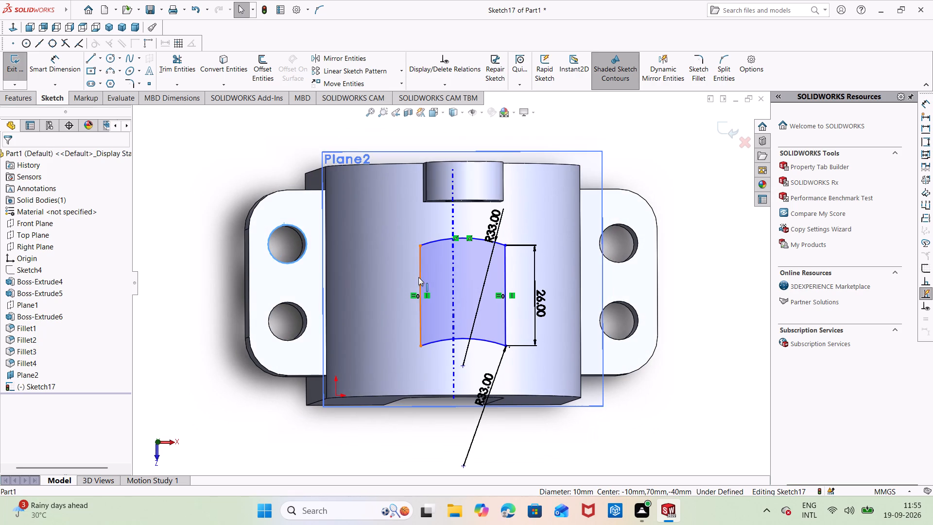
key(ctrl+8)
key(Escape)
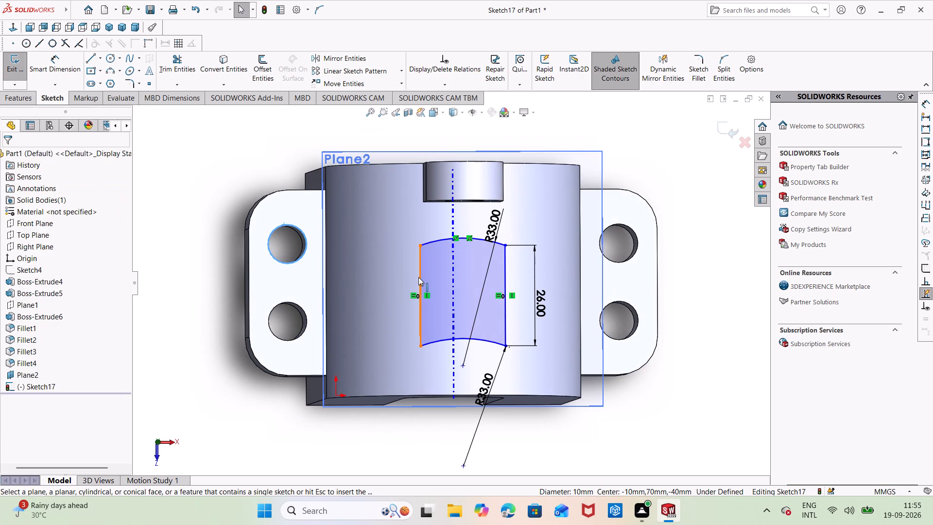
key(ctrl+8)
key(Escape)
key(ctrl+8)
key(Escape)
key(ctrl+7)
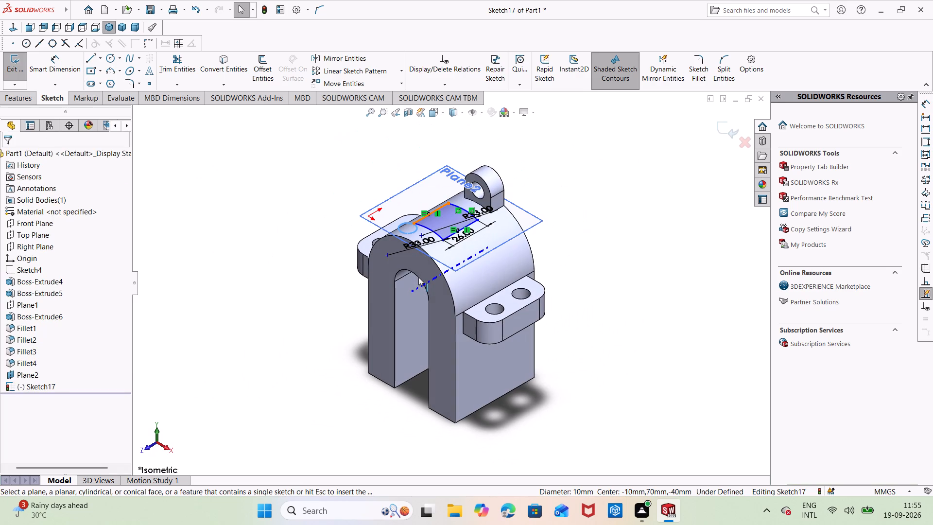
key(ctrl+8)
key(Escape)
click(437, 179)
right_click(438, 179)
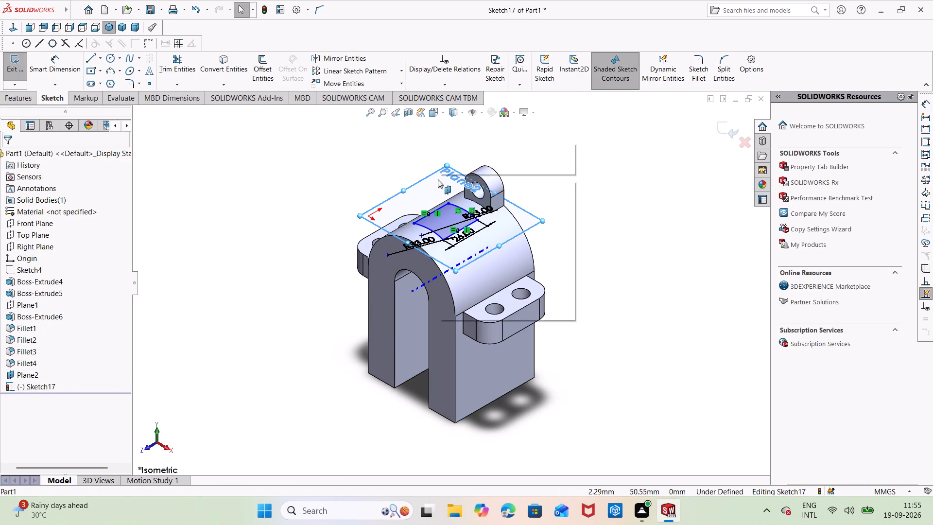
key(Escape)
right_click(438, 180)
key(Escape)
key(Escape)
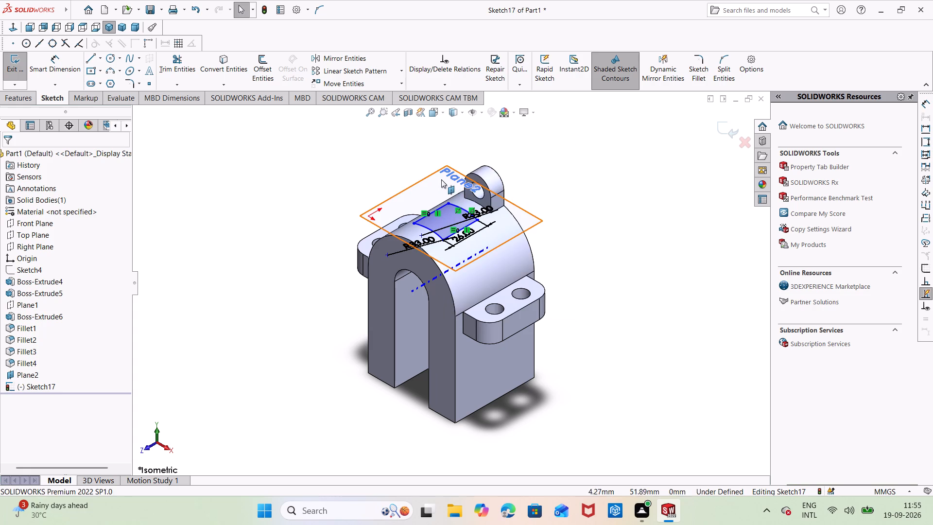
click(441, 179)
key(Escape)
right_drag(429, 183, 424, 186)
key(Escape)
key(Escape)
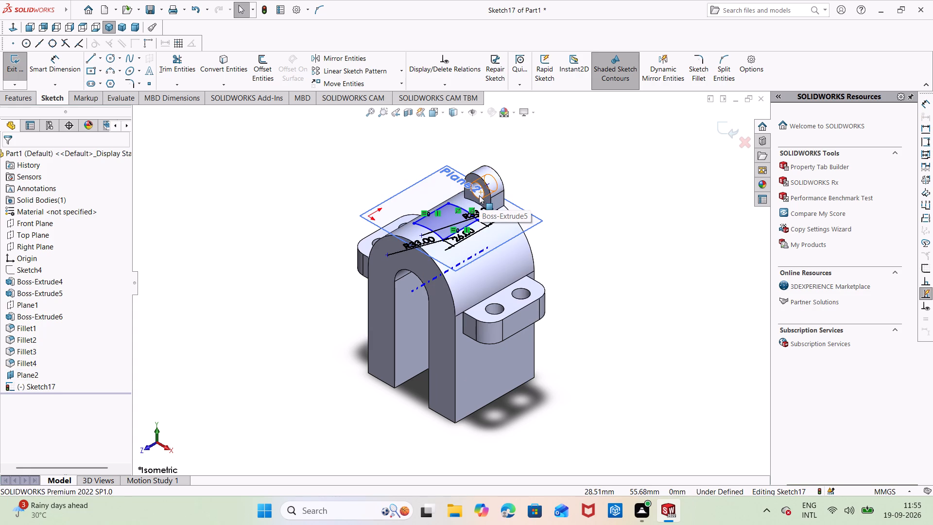
Shift the whole arc-ended profile along the crown's centre line, slightly closer to the holed crown tab.
key(ctrl+8)
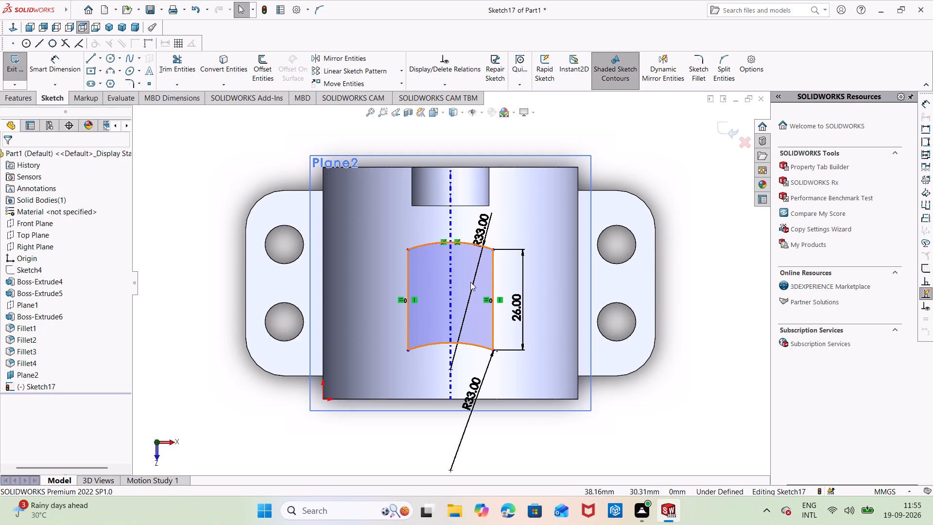
drag(456, 271, 458, 260)
click(458, 258)
drag(458, 255, 458, 277)
drag(458, 265, 458, 251)
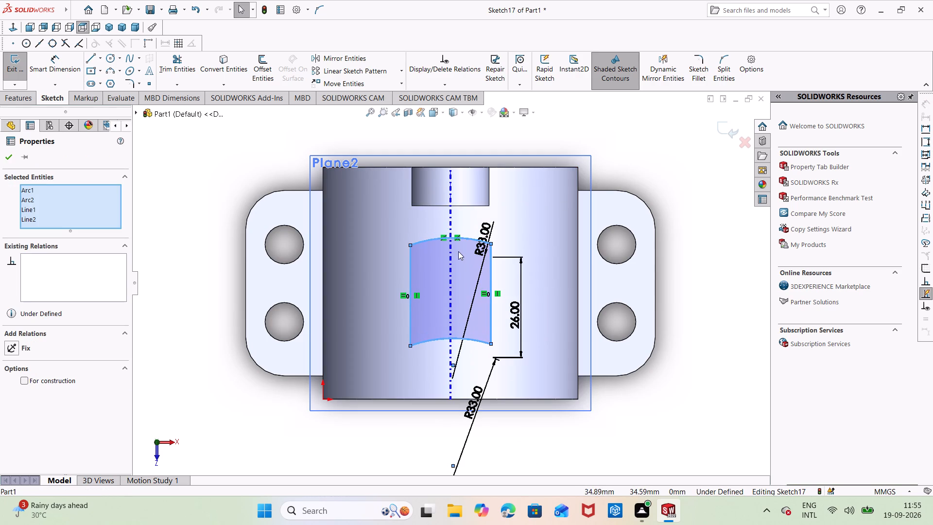
drag(458, 251, 455, 242)
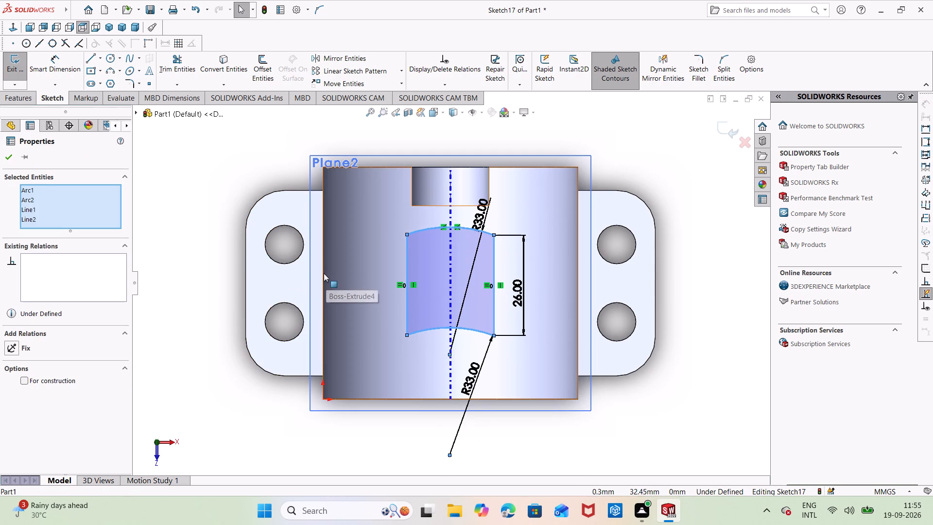
key(Escape)
key(Escape)
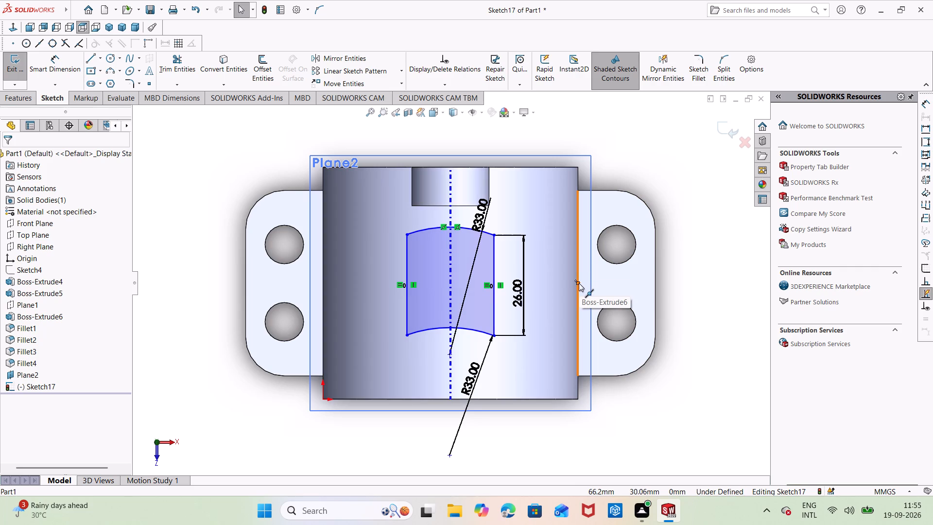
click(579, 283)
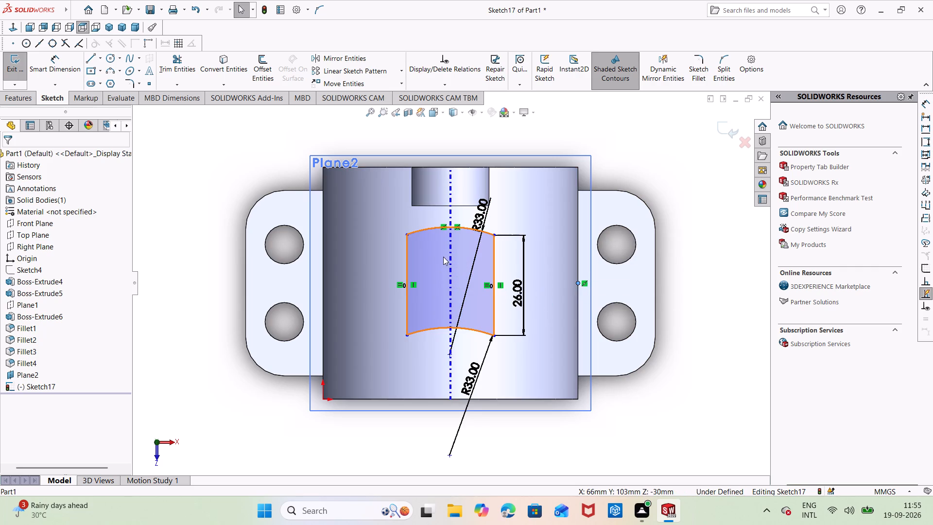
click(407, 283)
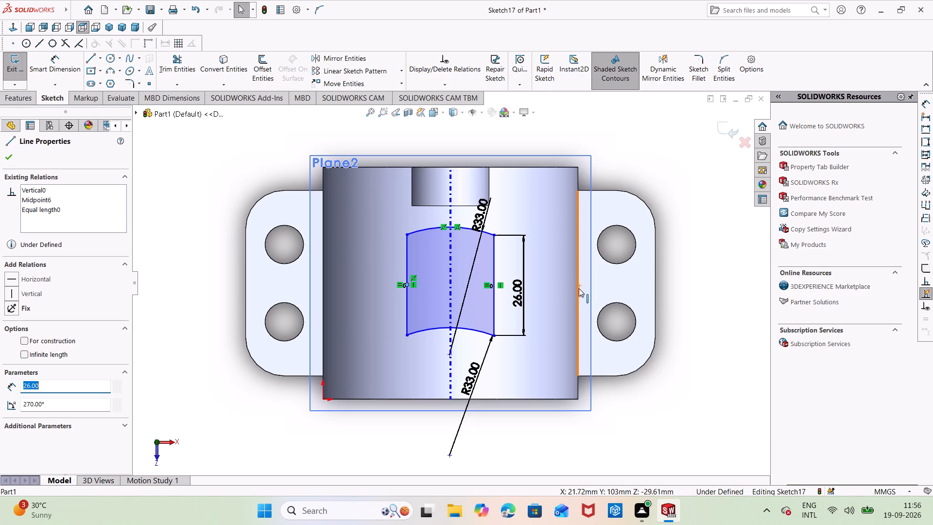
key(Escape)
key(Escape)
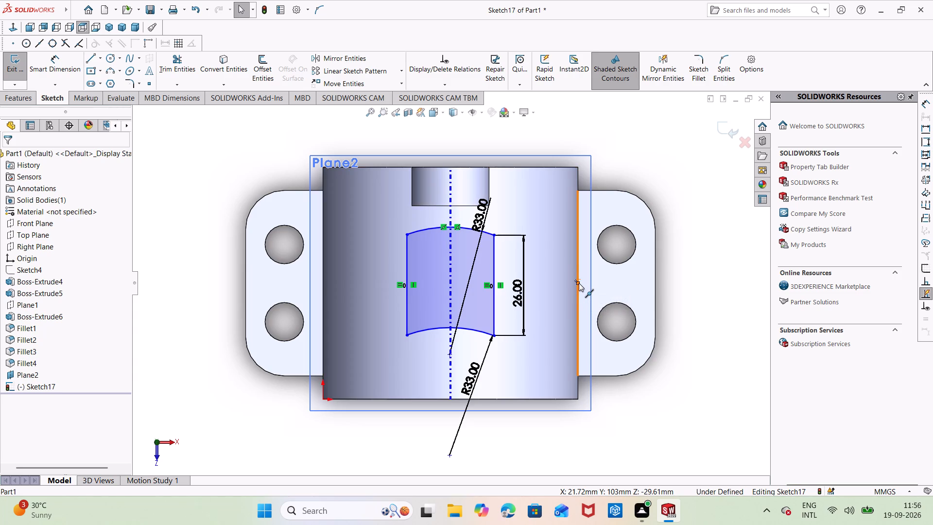
Add a horizontal relation between the midpoint of the +X flange's edge along the arch and the midpoint of the profile's far straight side.
ctrl+click(579, 283)
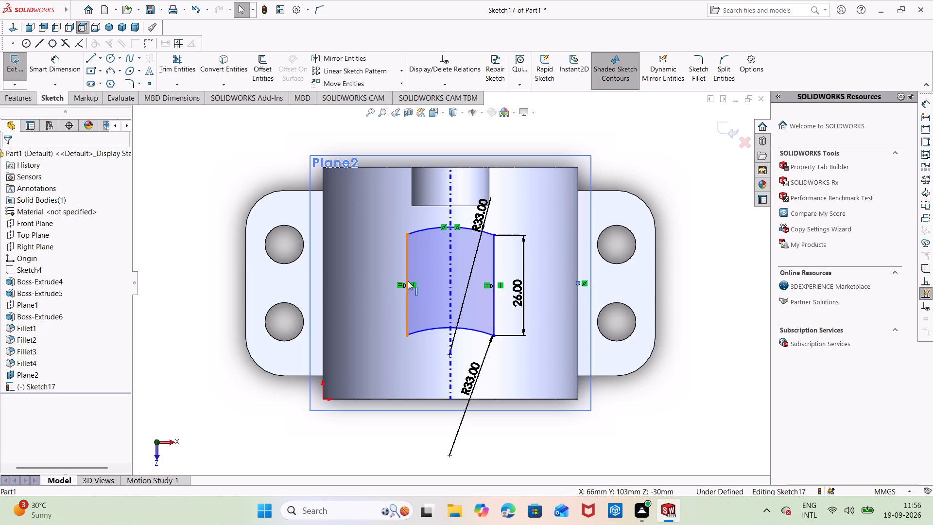
ctrl+click(408, 284)
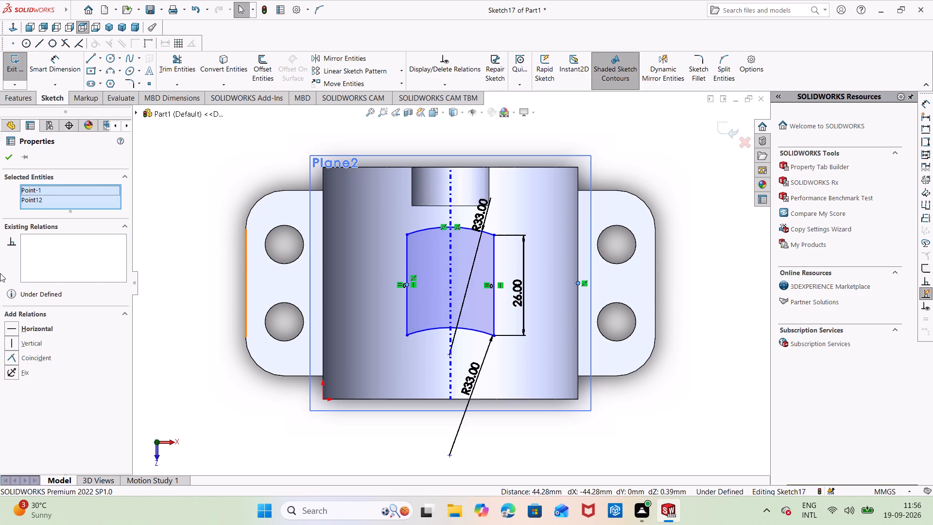
click(42, 325)
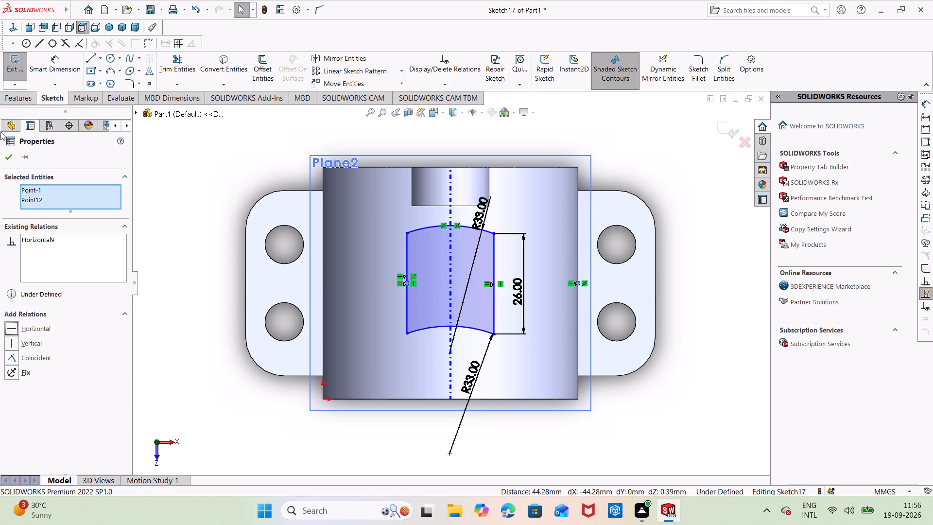
click(8, 157)
click(161, 179)
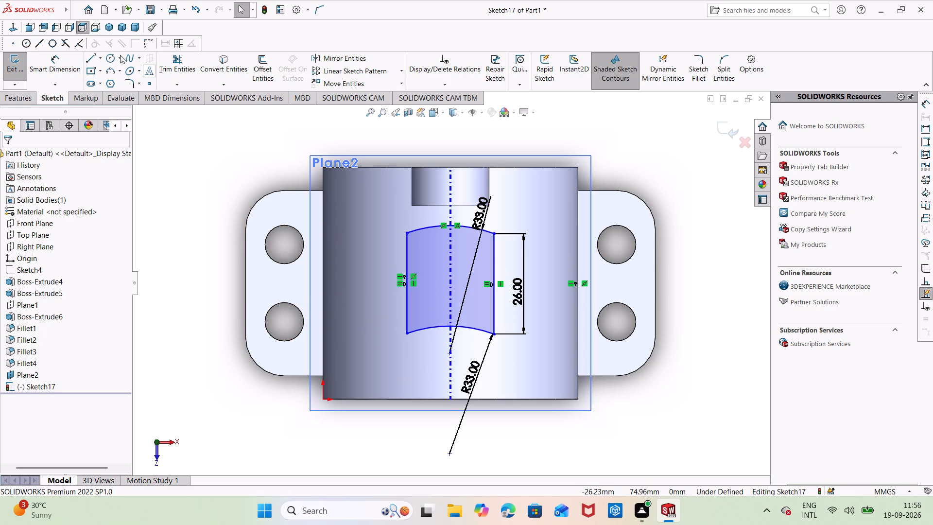
Cut-extrude the arc-ended profile into the crown from the sketch plane with a blind depth of 4 mm.
click(29, 98)
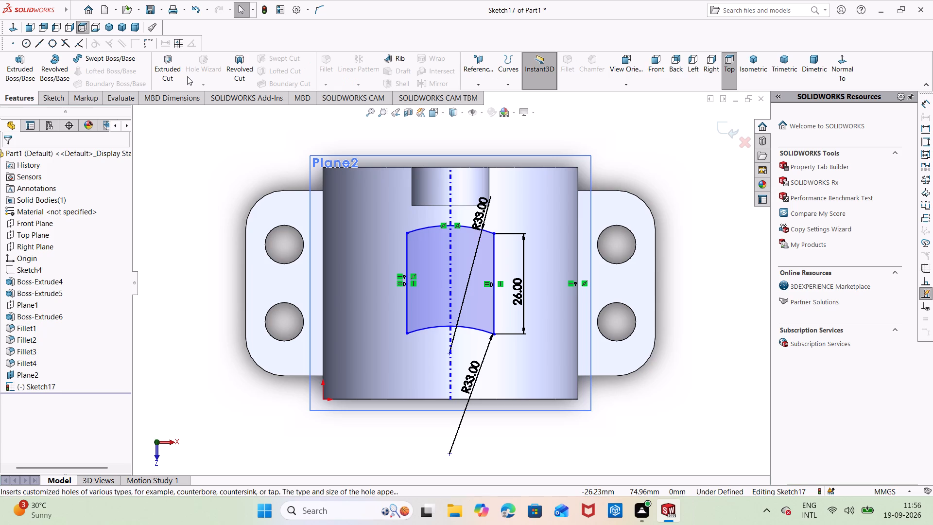
click(175, 70)
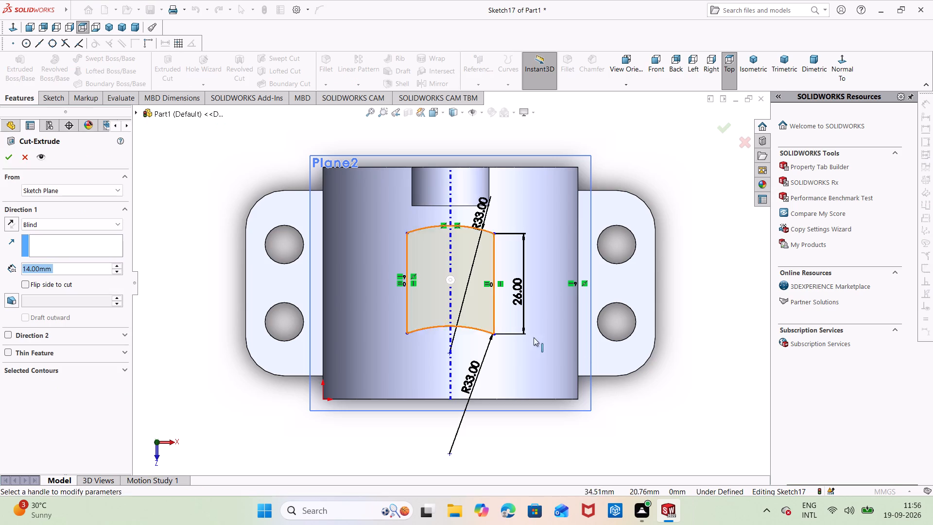
middle_drag(644, 441, 639, 426)
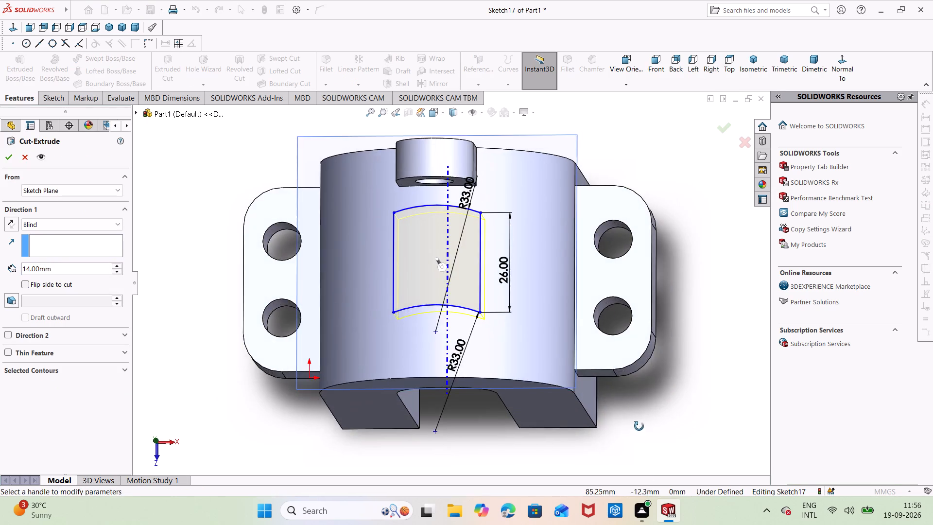
middle_drag(639, 426, 644, 387)
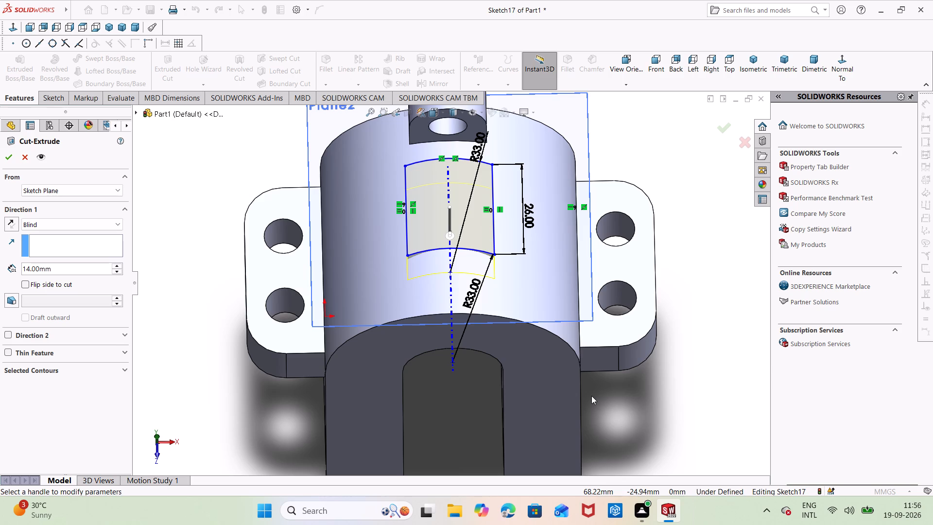
click(99, 270)
key(BackSpace)
key(BackSpace)
key(BackSpace)
key(BackSpace)
key(BackSpace)
key(BackSpace)
key(BackSpace)
key(BackSpace)
key(BackSpace)
key(BackSpace)
key(BackSpace)
key(BackSpace)
key(4)
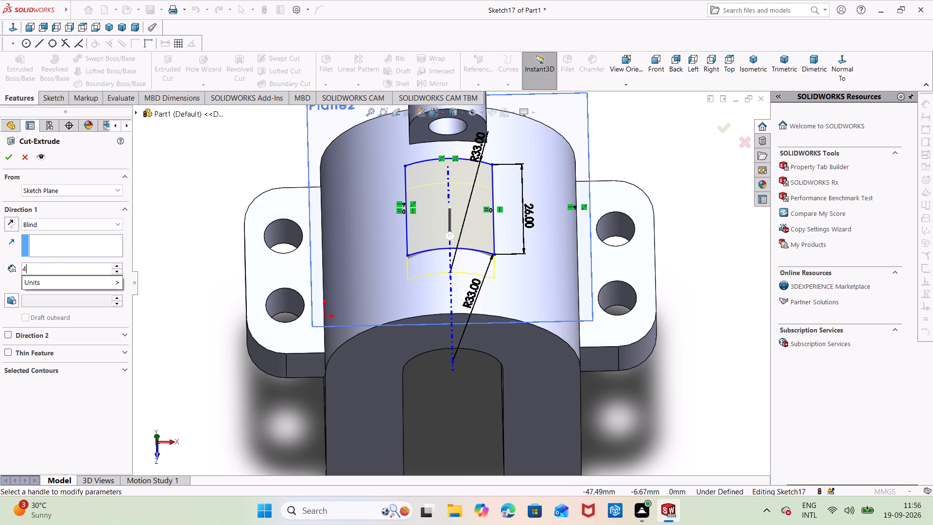
key(Return)
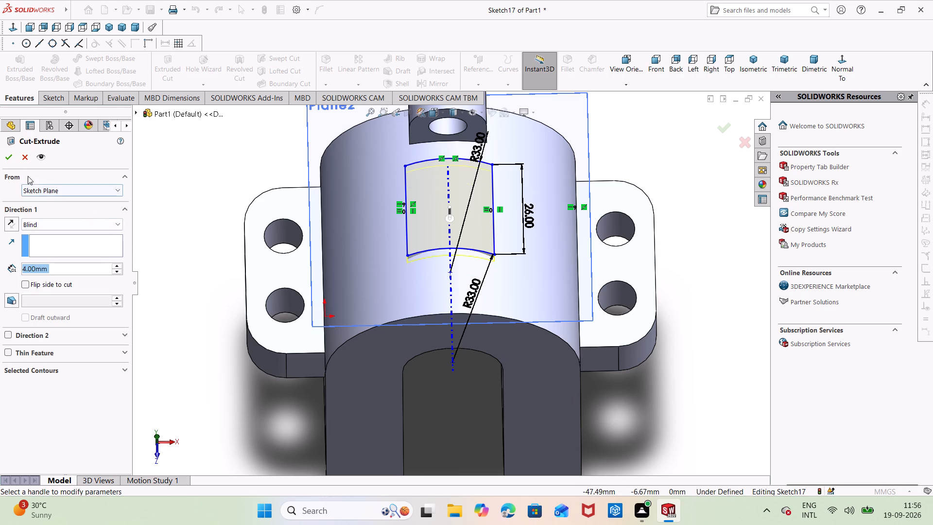
click(11, 157)
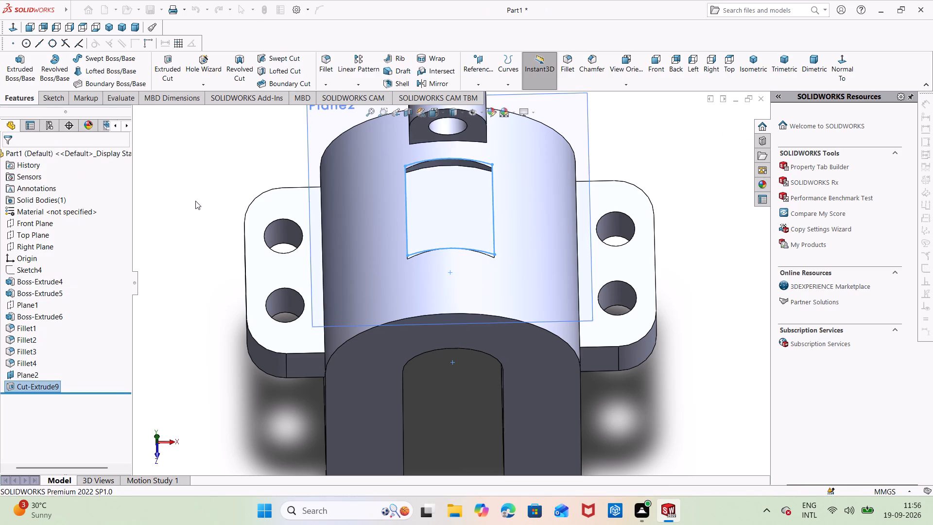
click(196, 199)
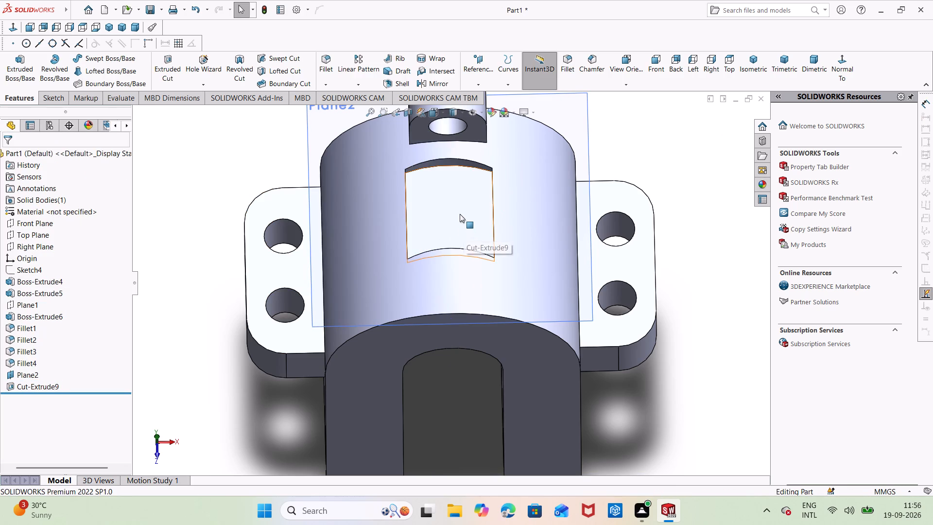
Start a sketch on the crown recess's floor and draw a circle about 9.7 mm in diameter, centred on the crown's centre line.
right_click(459, 210)
click(479, 190)
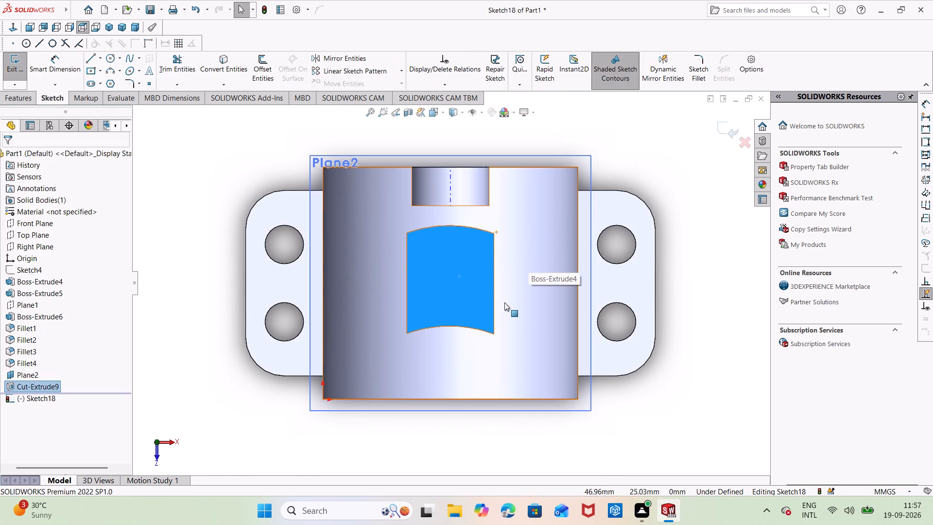
click(427, 265)
key(Escape)
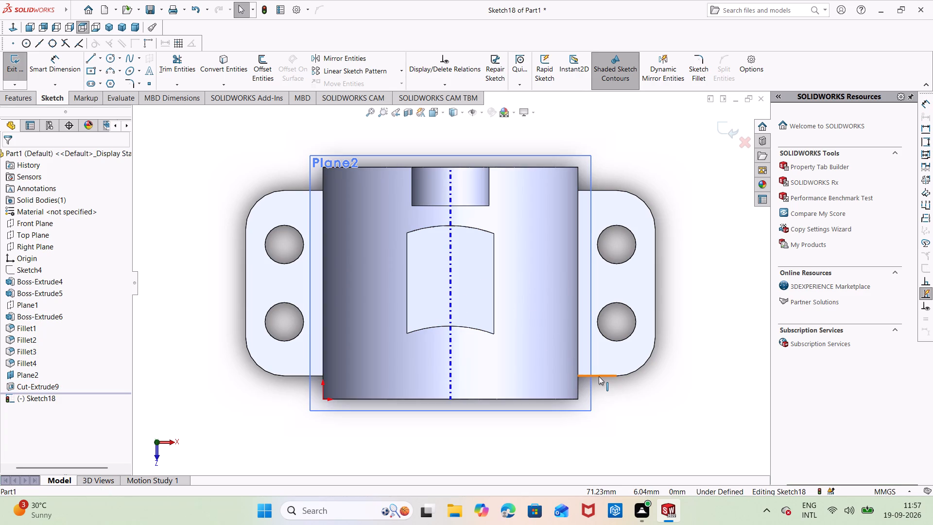
key(Escape)
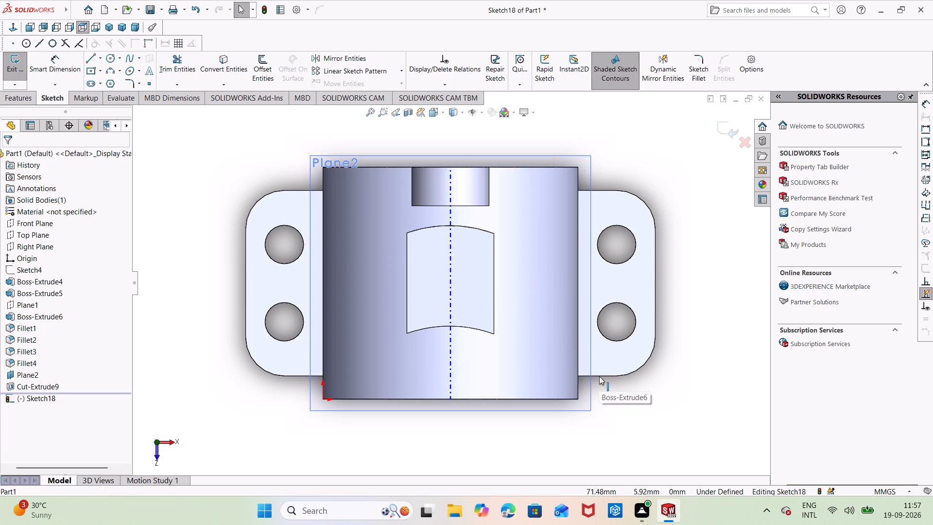
right_drag(655, 406, 676, 334)
right_drag(656, 403, 684, 422)
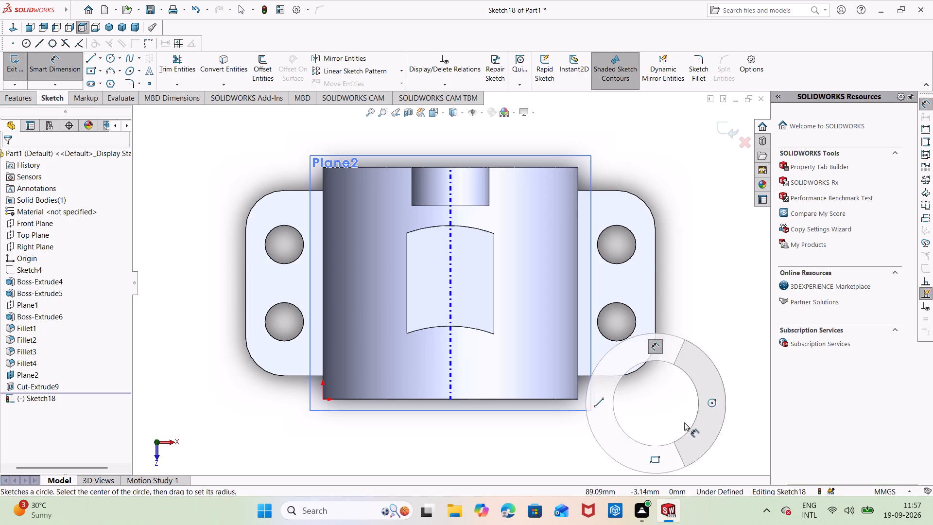
right_drag(684, 422, 711, 429)
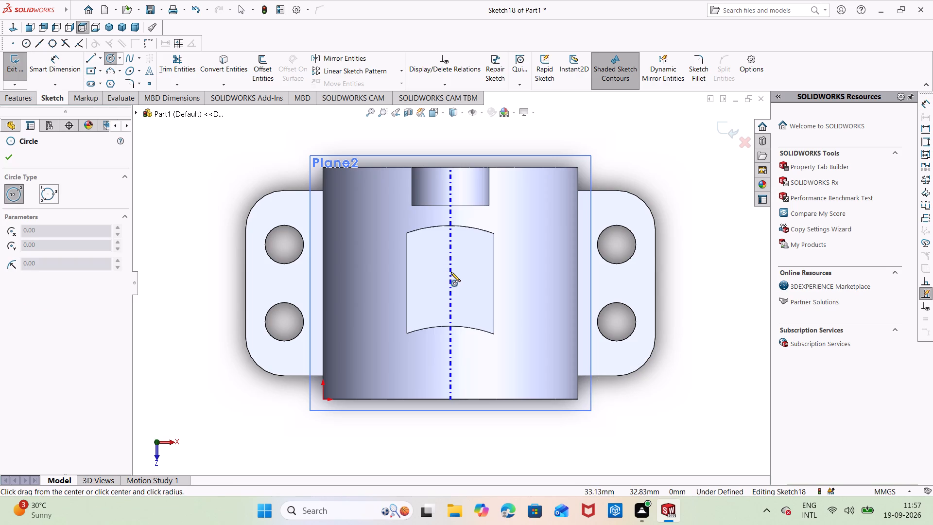
click(451, 272)
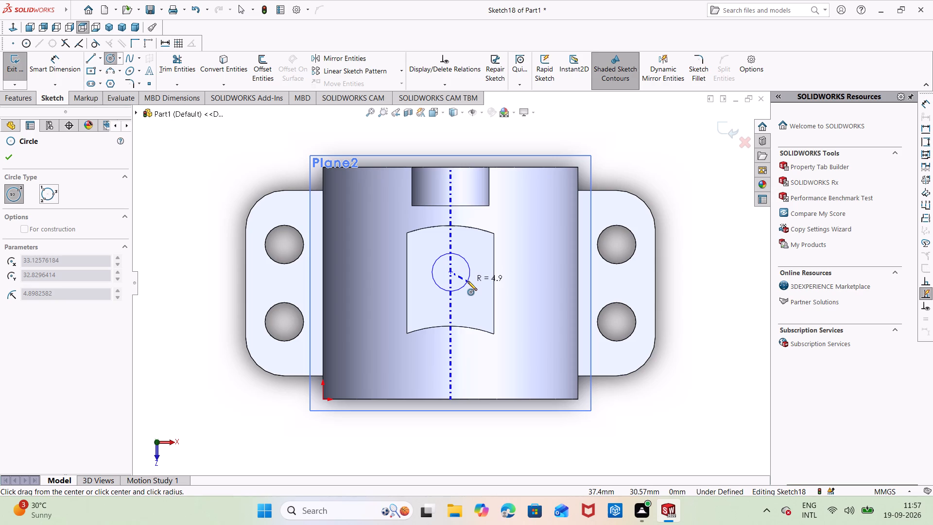
click(467, 281)
key(Escape)
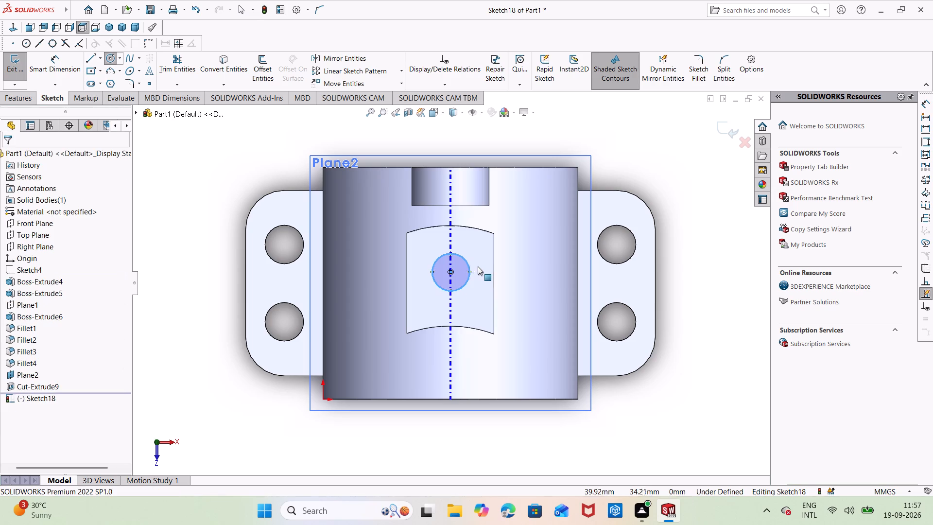
key(Escape)
Dimension the circle's diameter and set it to 10 mm.
right_drag(476, 272, 475, 244)
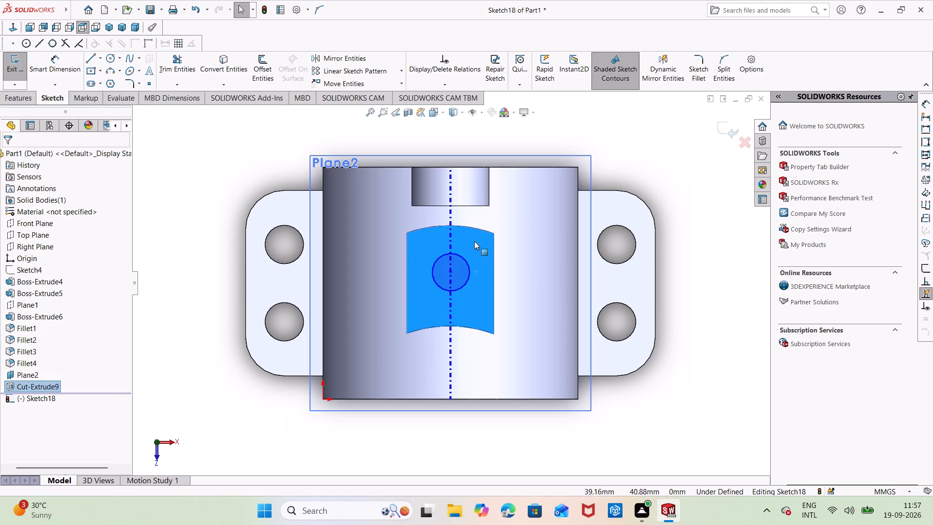
right_drag(476, 277, 477, 245)
key(Escape)
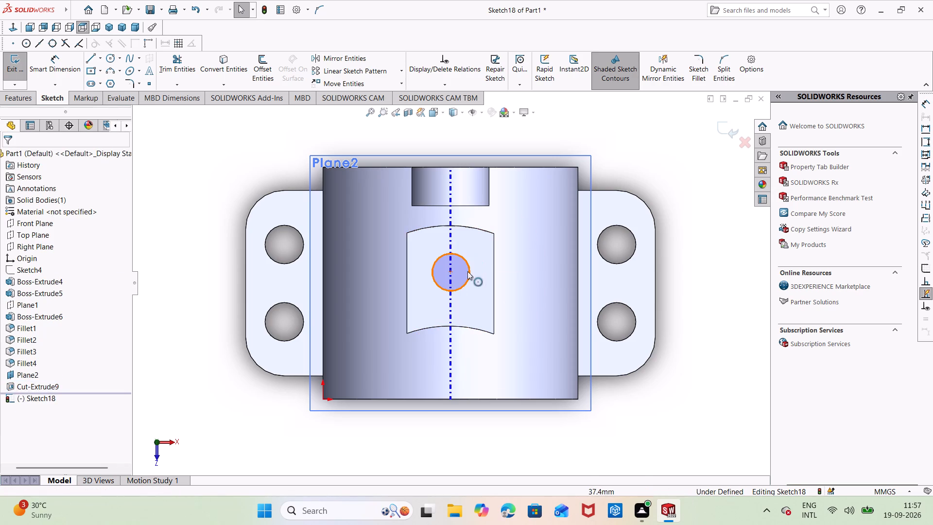
right_drag(469, 275, 489, 231)
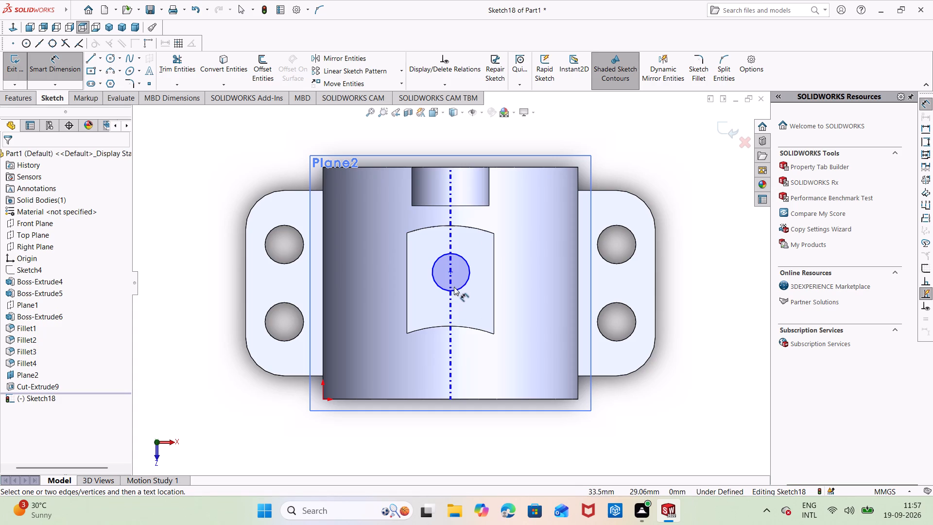
click(470, 273)
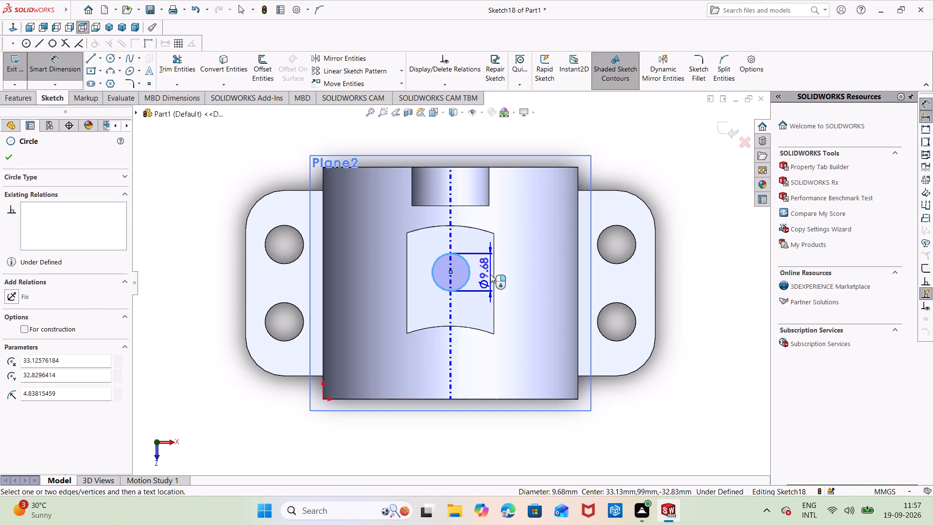
click(485, 271)
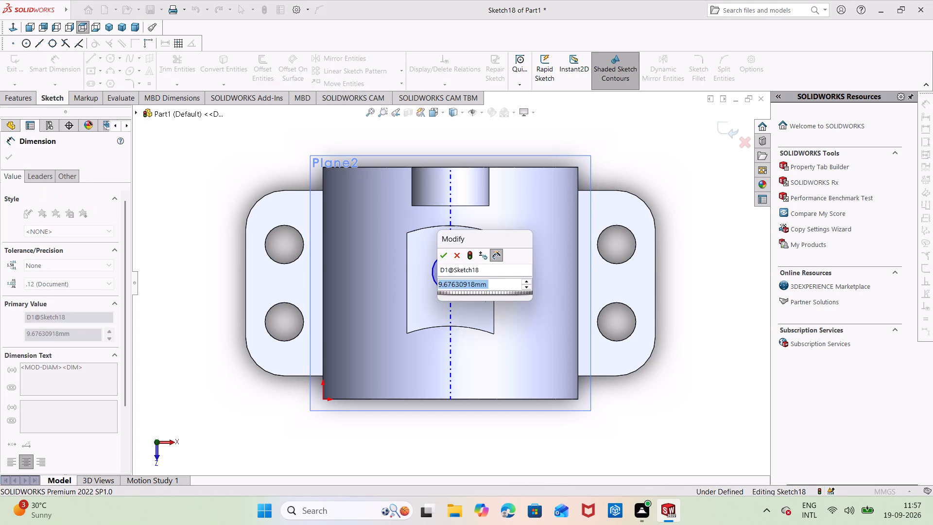
key(BackSpace)
text(10)
key(Return)
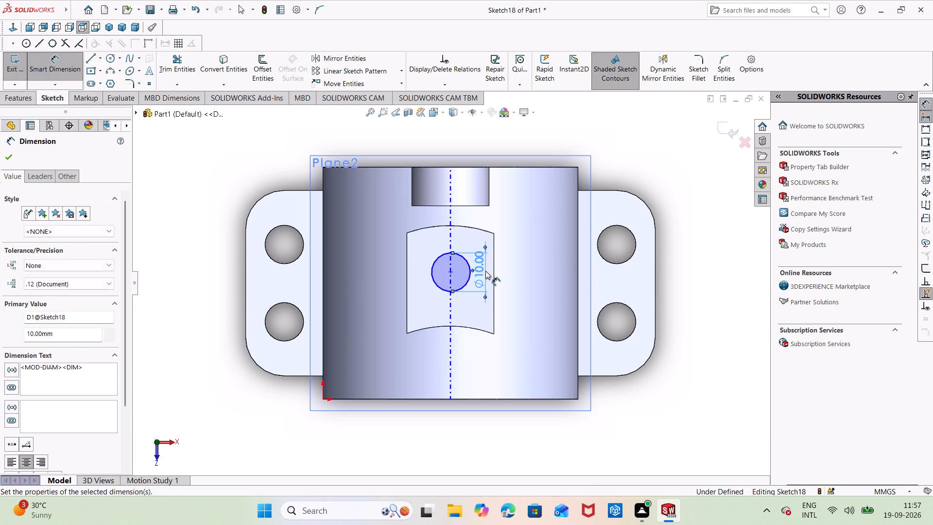
key(Escape)
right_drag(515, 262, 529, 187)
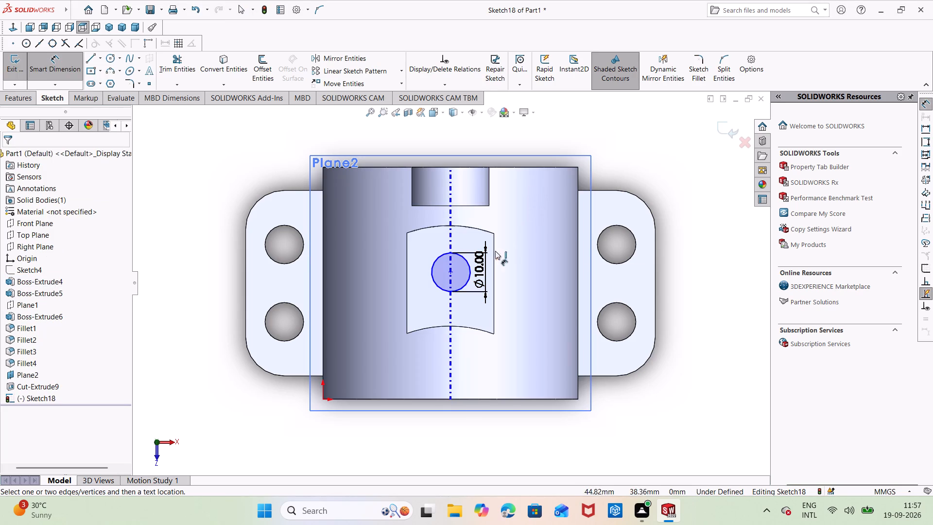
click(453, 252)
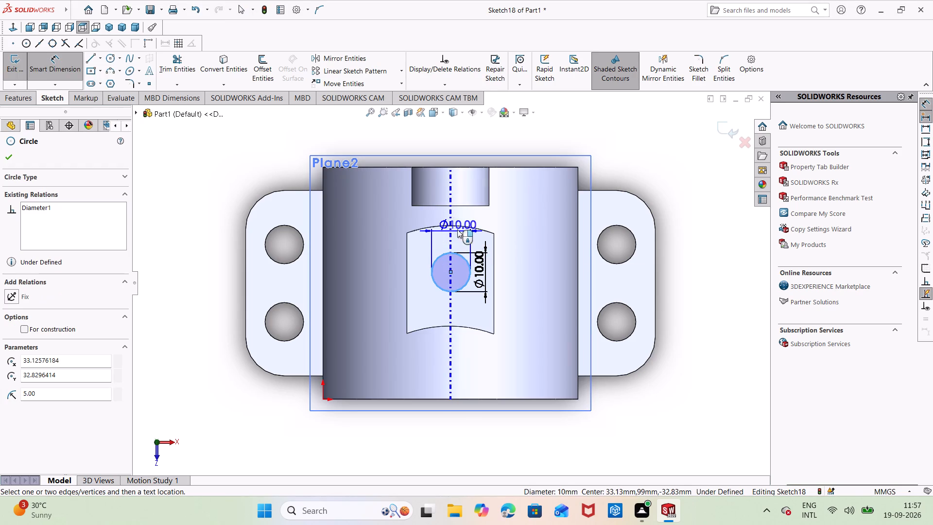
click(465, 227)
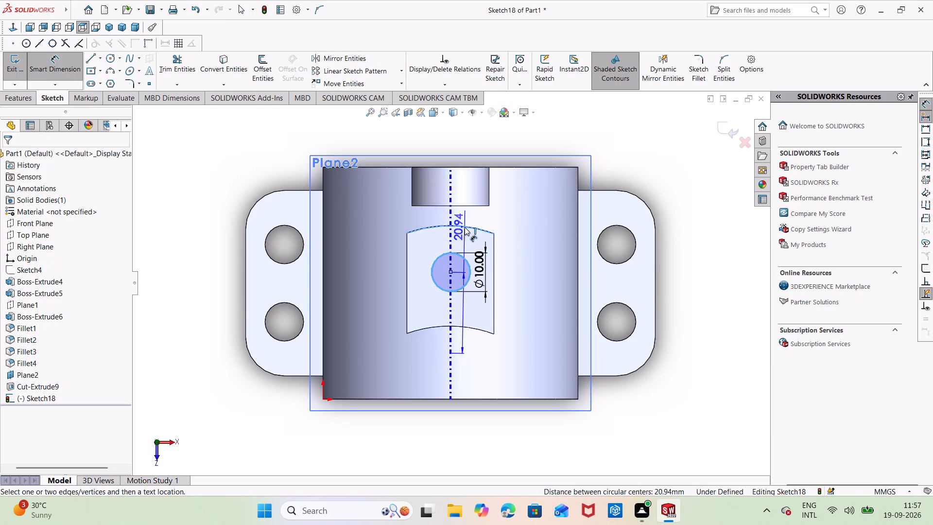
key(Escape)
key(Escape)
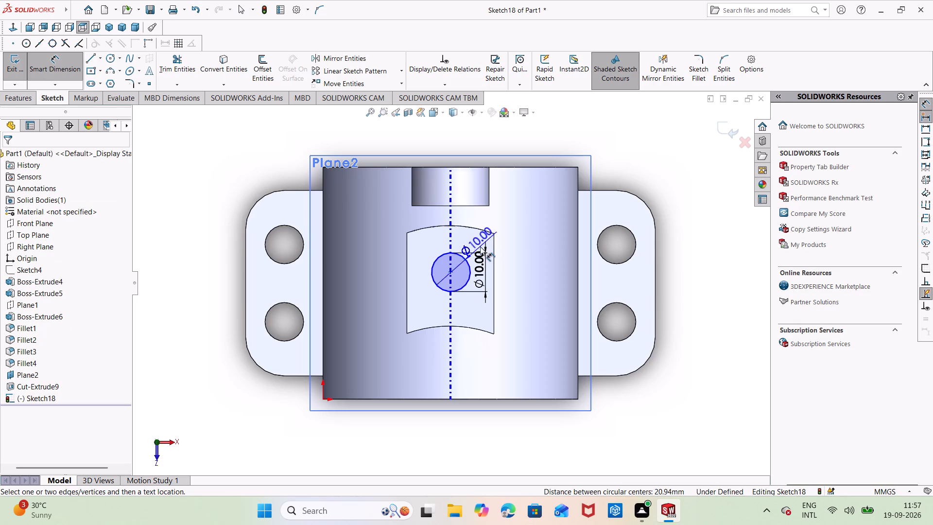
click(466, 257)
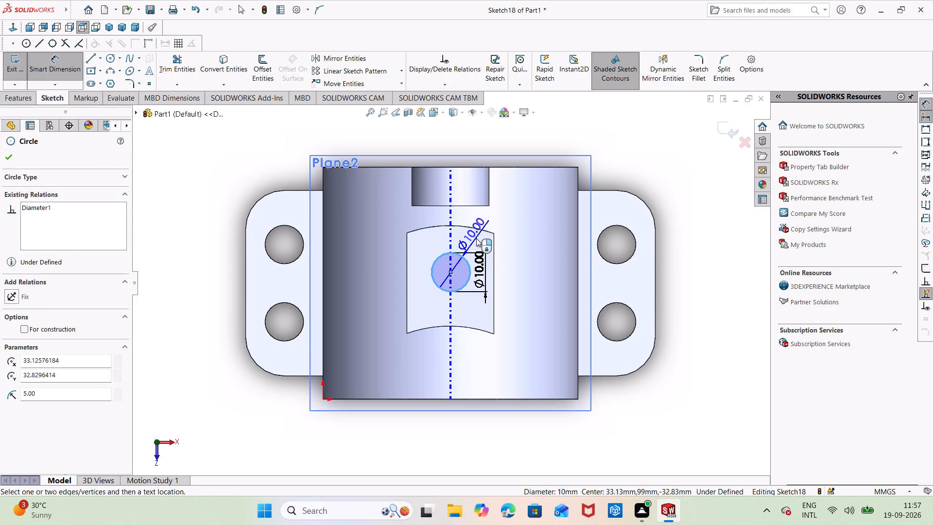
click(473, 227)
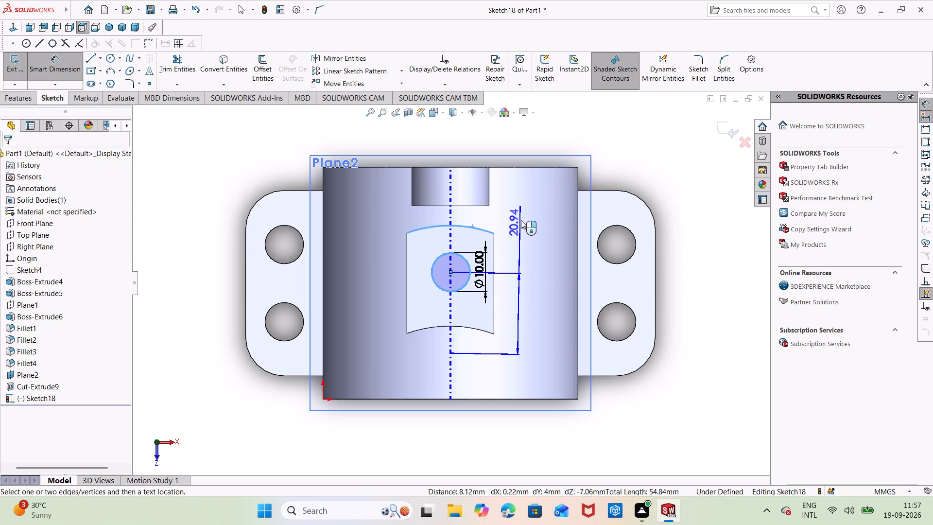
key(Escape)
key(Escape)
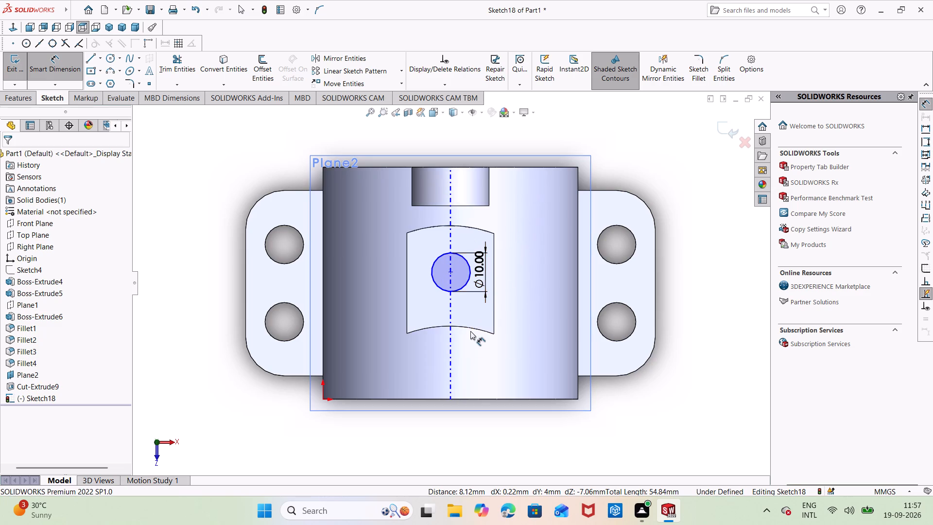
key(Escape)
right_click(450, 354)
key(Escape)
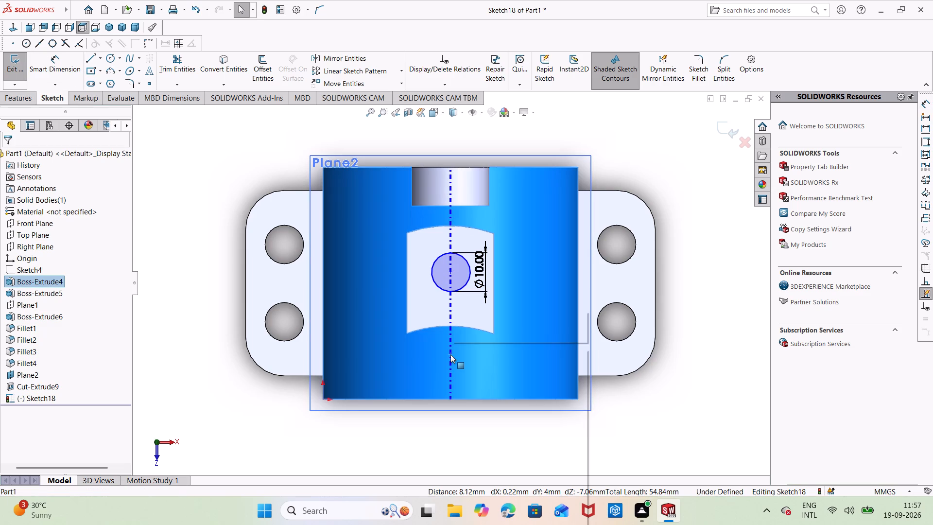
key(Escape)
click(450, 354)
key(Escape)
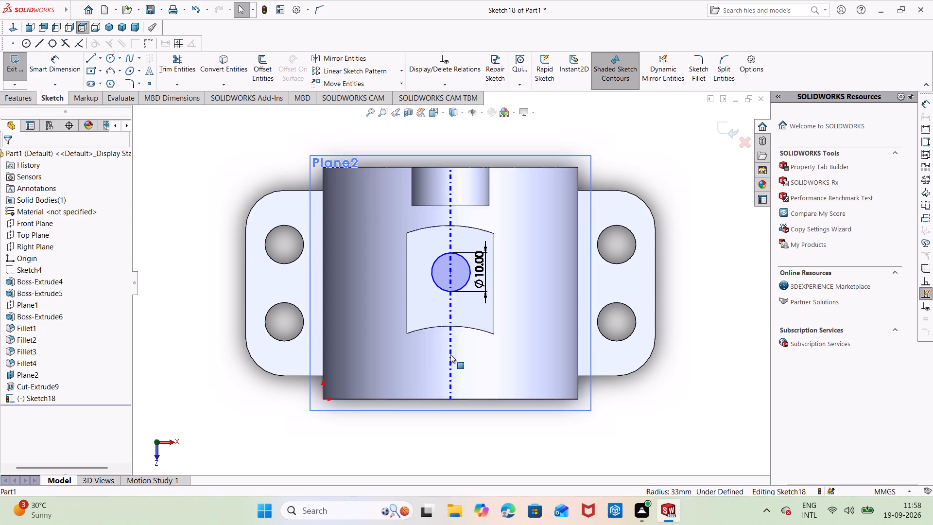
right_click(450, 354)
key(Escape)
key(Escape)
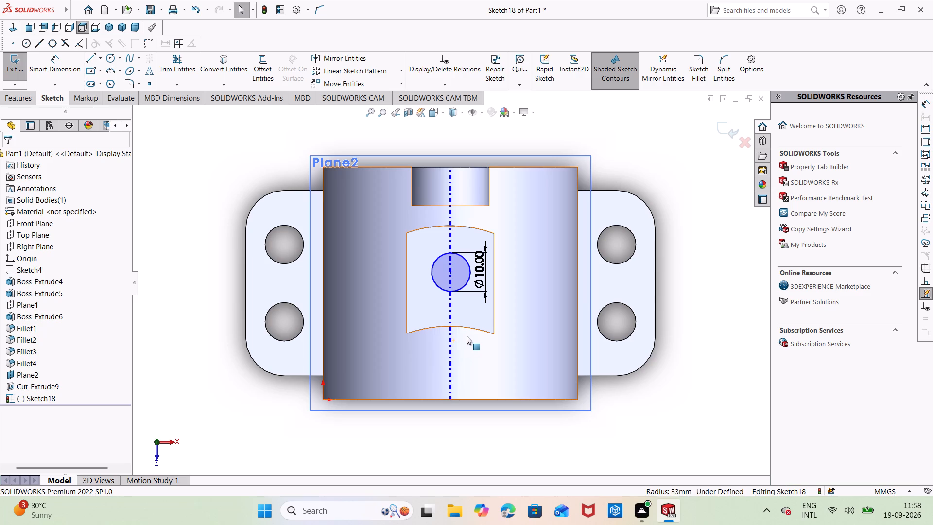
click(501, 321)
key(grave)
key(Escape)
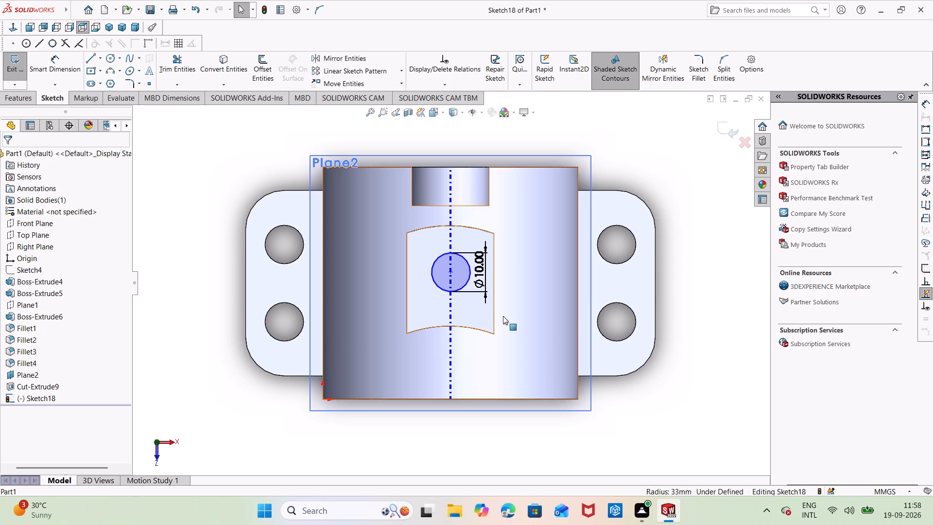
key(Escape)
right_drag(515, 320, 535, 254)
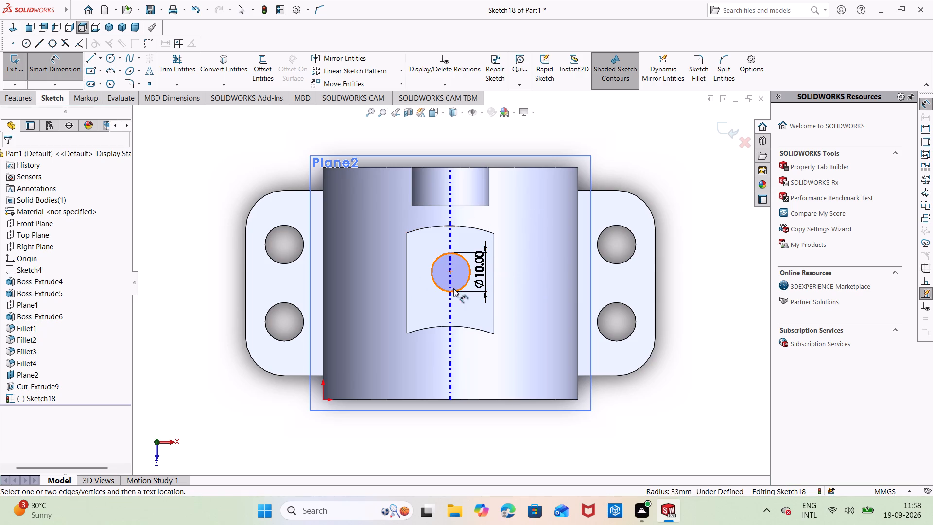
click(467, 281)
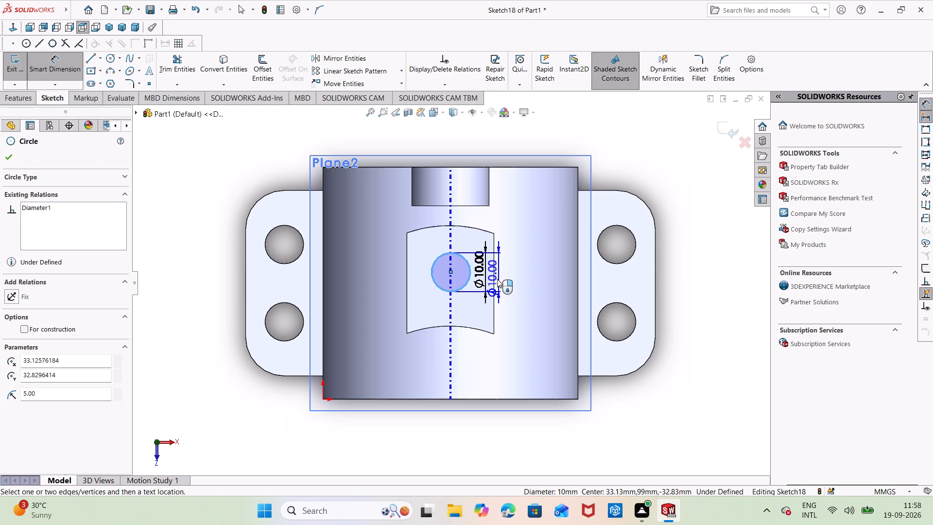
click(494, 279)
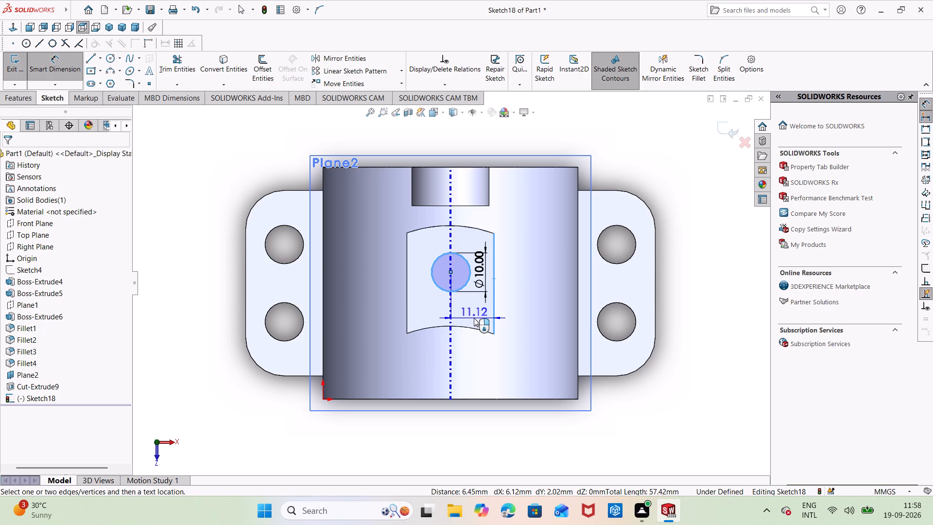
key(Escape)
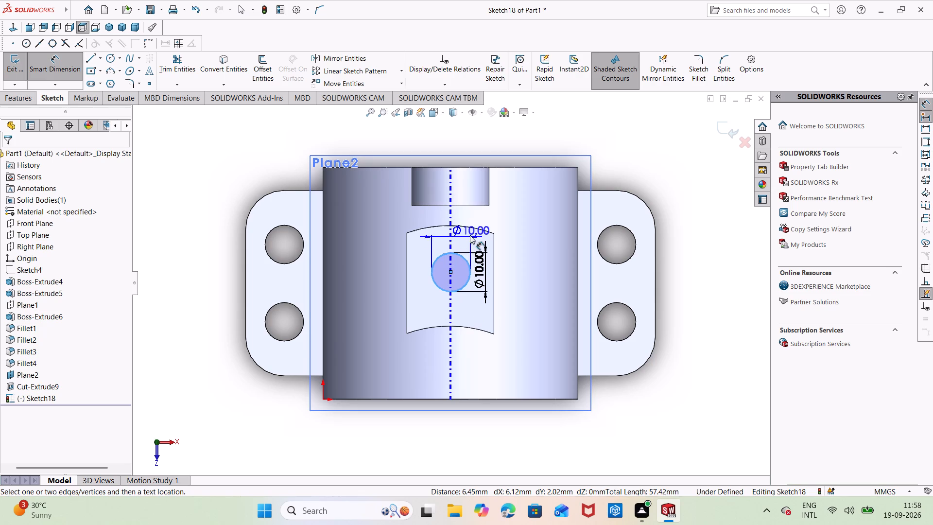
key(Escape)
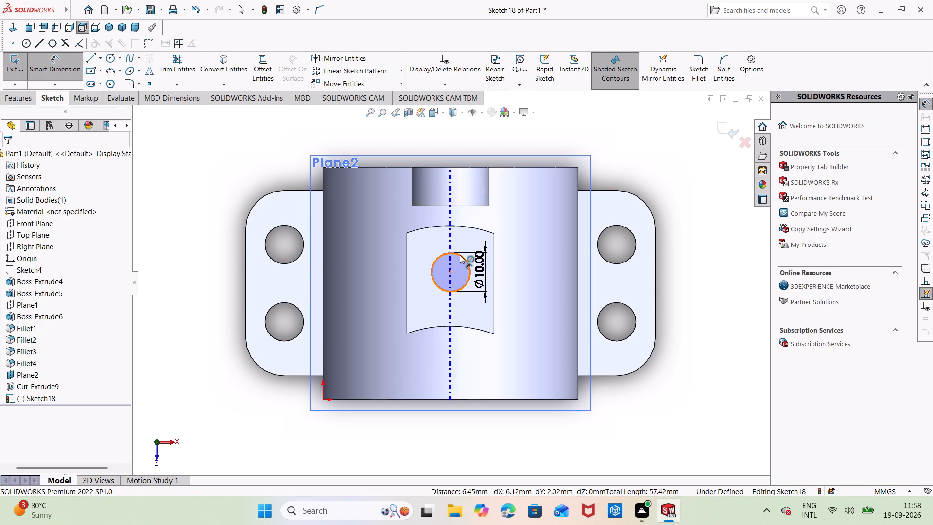
Dimension the distance from the circle's centre to the centre of the recess arc nearest the crown tab and set it to 13 mm.
click(460, 255)
click(467, 227)
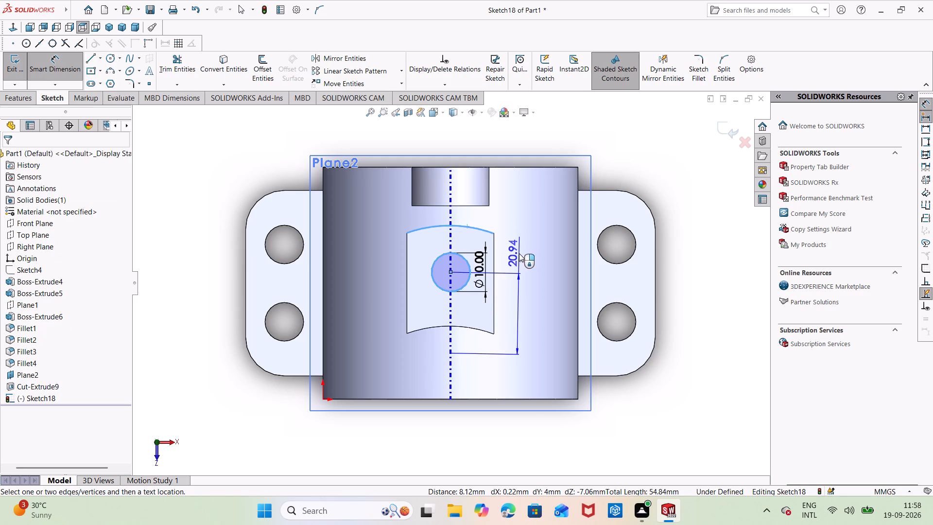
click(520, 253)
key(BackSpace)
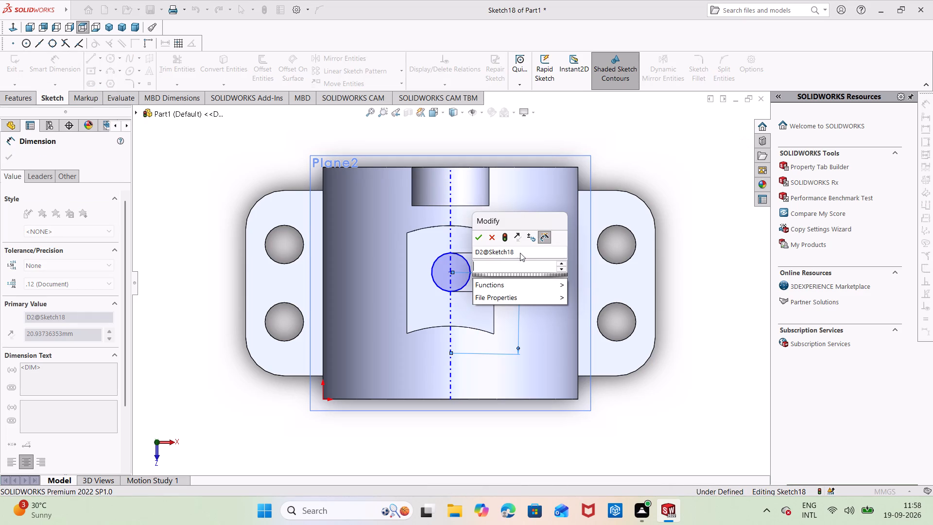
text(13)
key(Return)
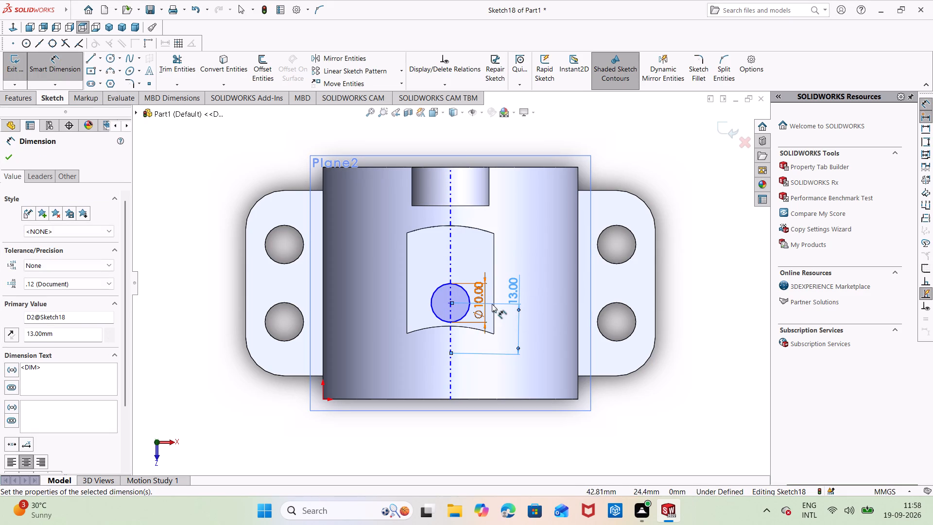
Set the distance between the circle's centre and the recess arc's centre to 26 mm.
double_click(510, 296)
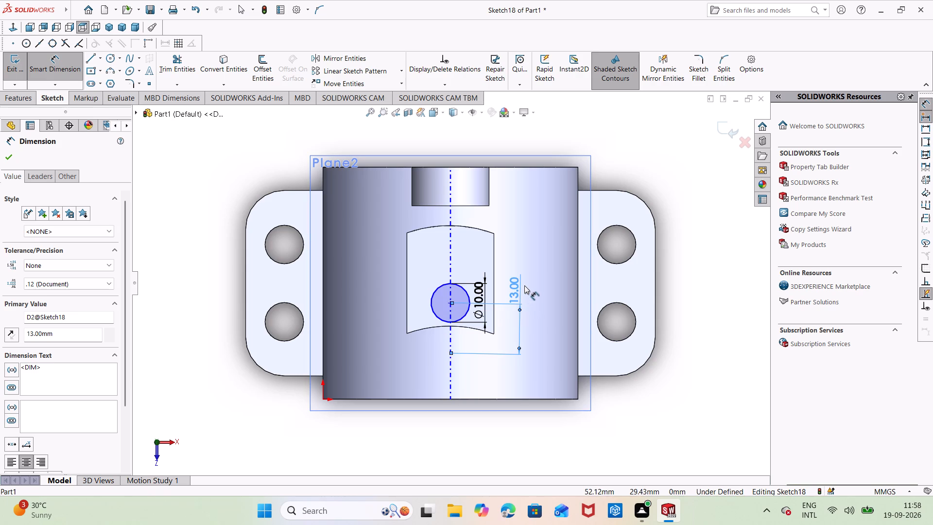
key(Escape)
double_click(520, 289)
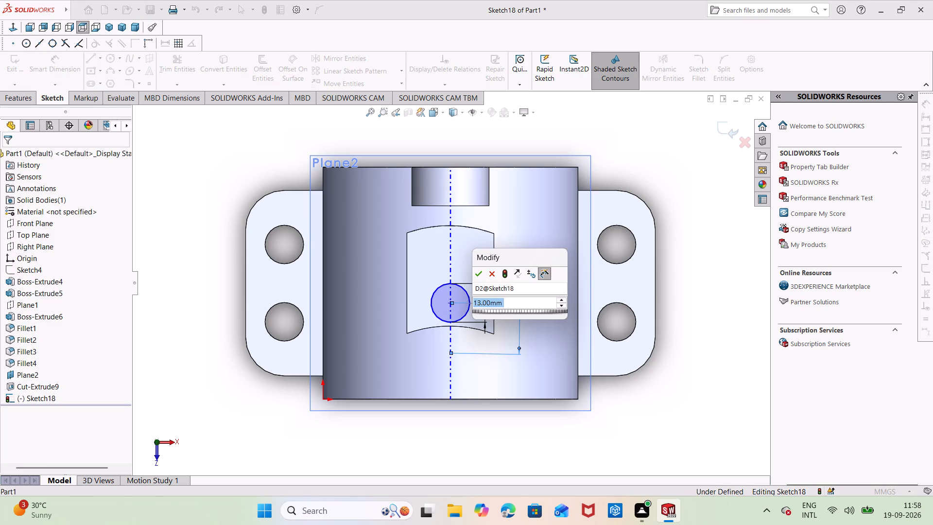
key(BackSpace)
text(26)
key(Return)
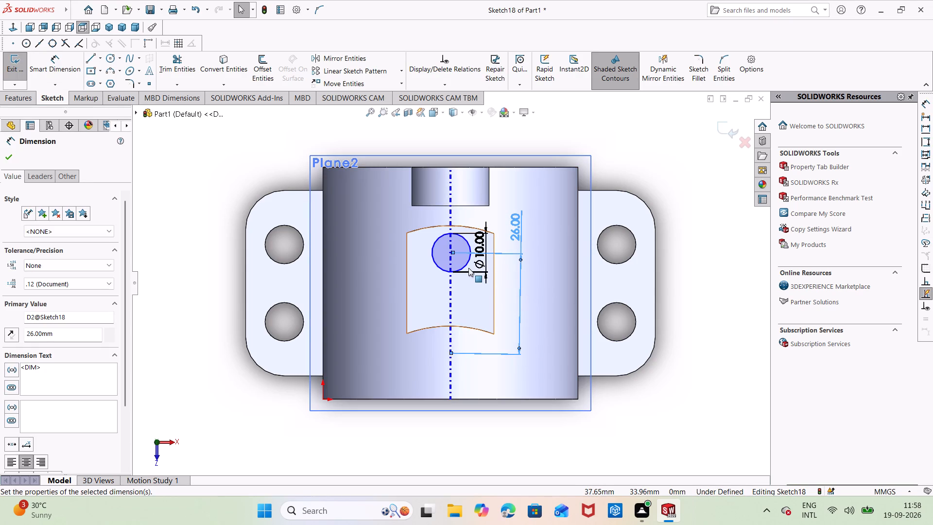
Move the circle's diameter dimension clear and set the distance between the circle's centre and the recess arc's centre to 20 mm.
drag(460, 260, 456, 290)
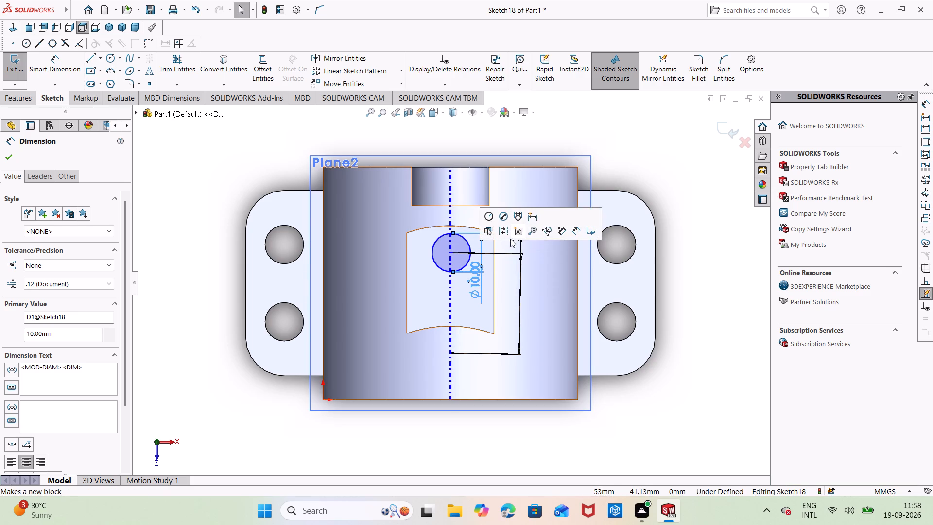
key(Escape)
double_click(515, 229)
key(BackSpace)
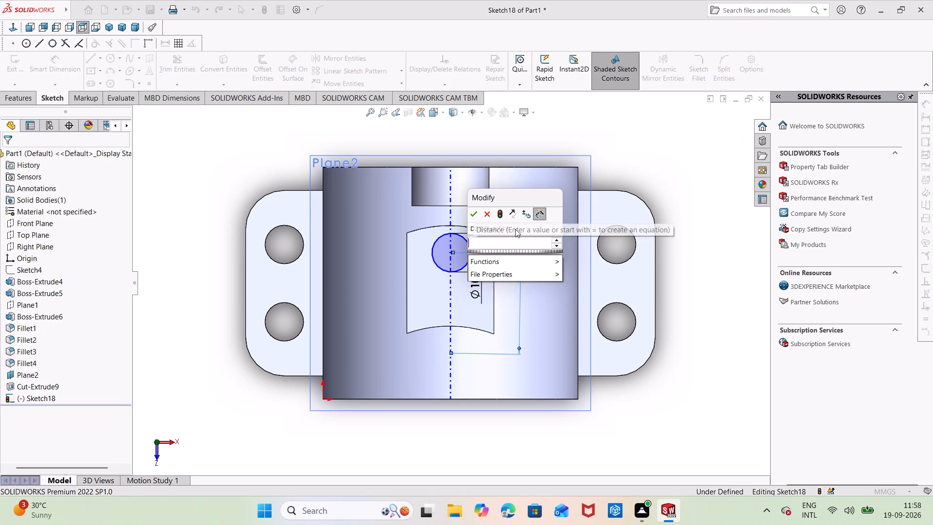
text(20)
key(Return)
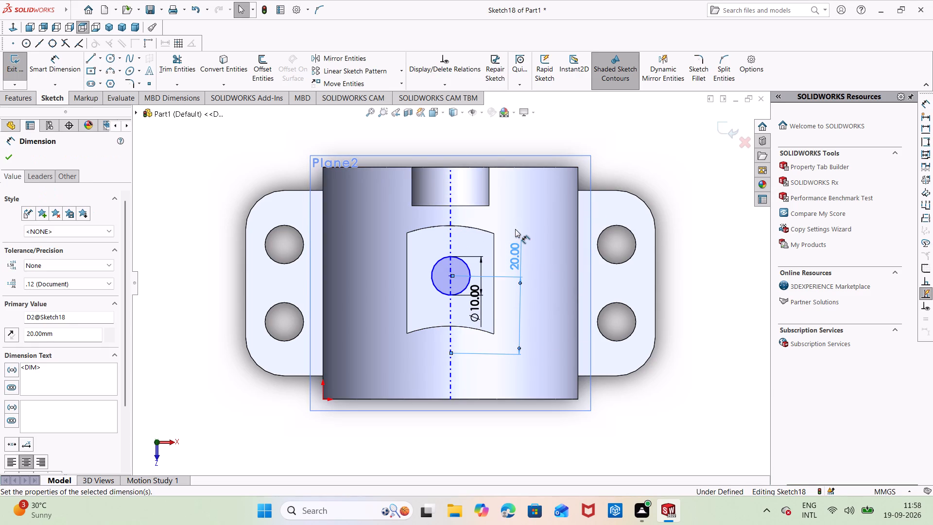
key(Escape)
key(grave)
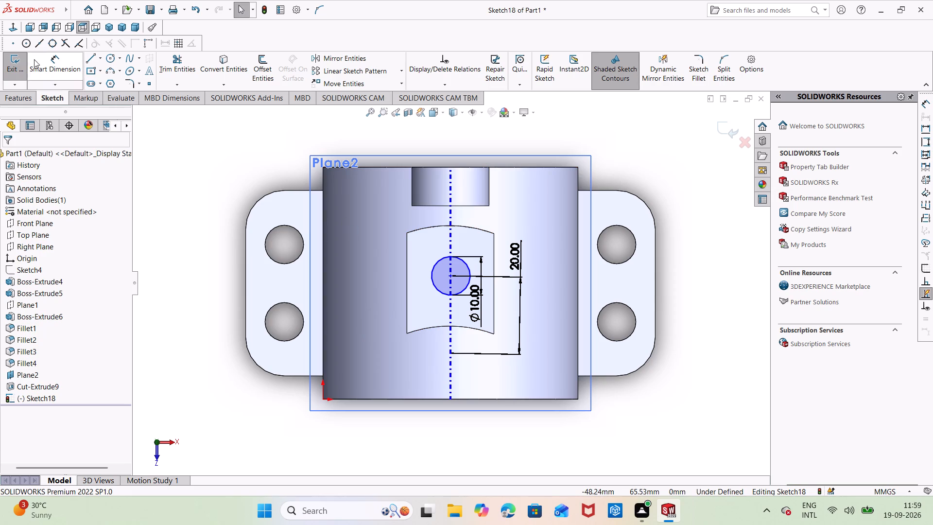
Cut-extrude the 10 mm circle Through All from the crown recess's floor.
click(25, 102)
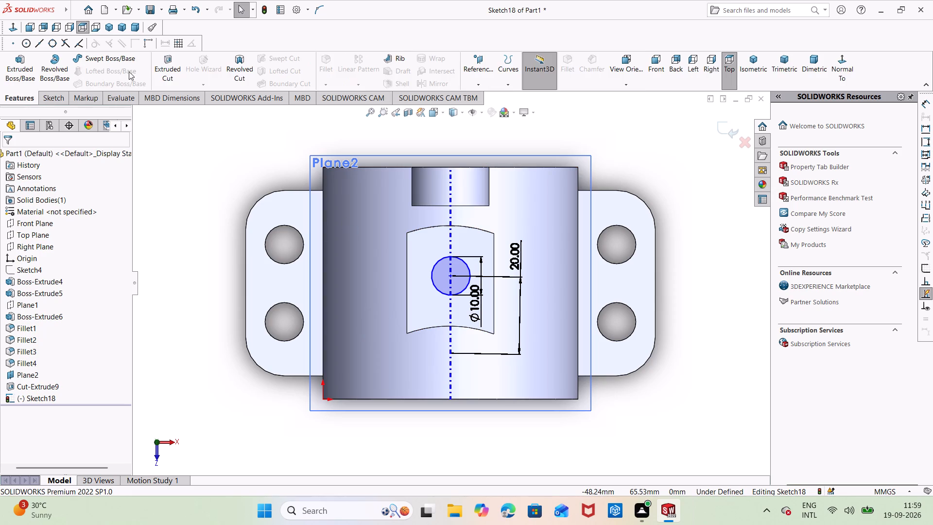
click(176, 63)
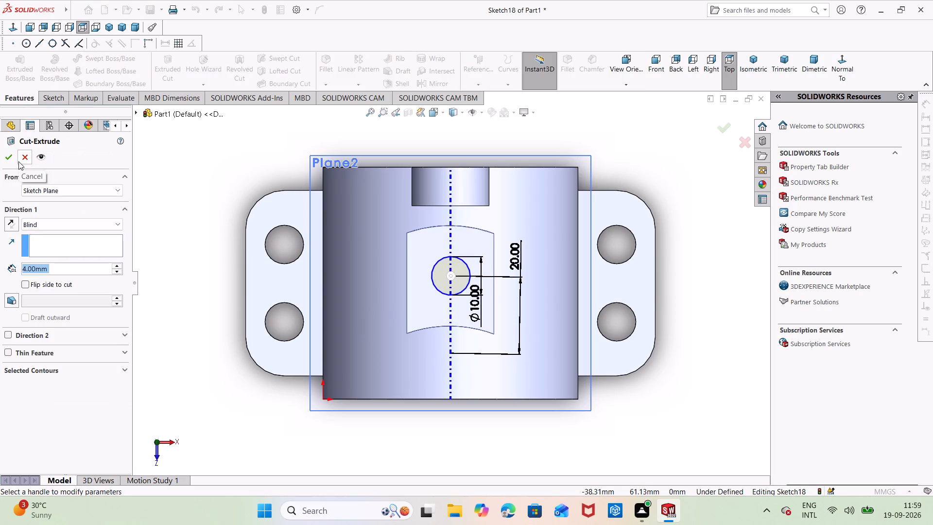
click(86, 219)
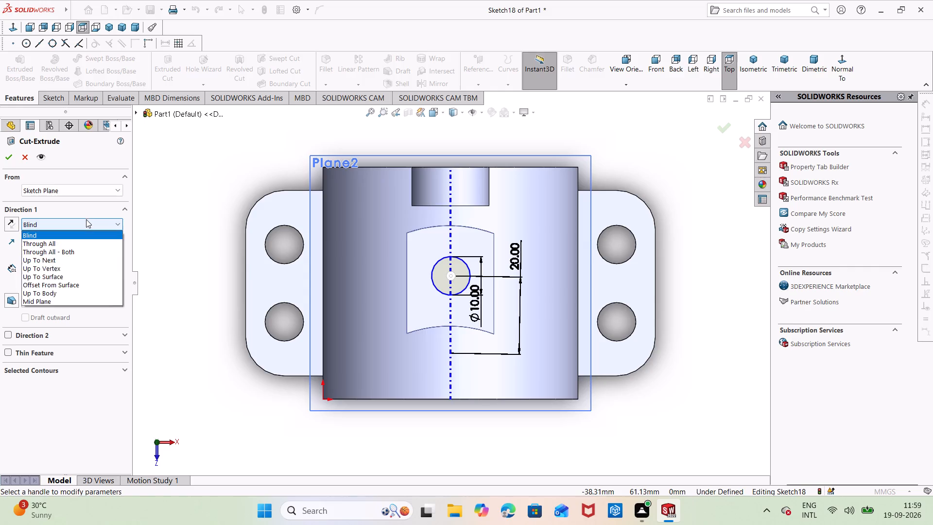
click(56, 241)
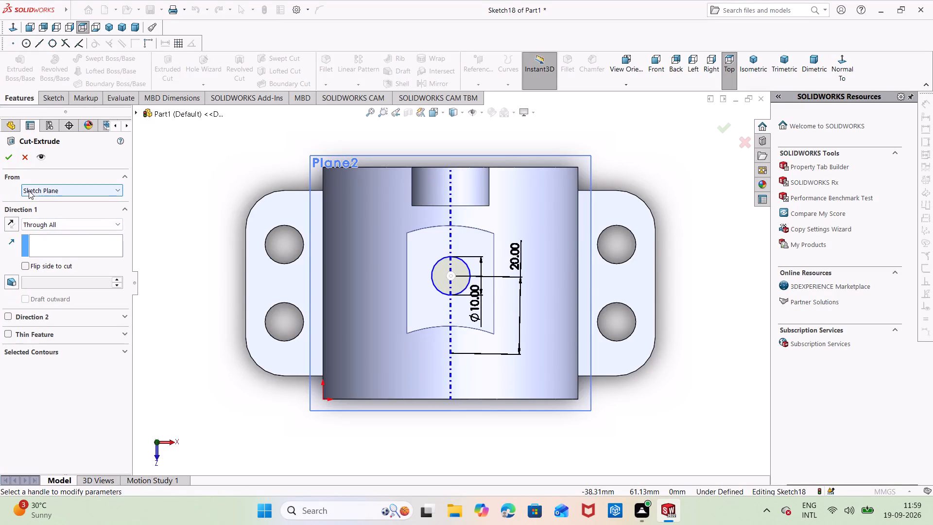
click(8, 157)
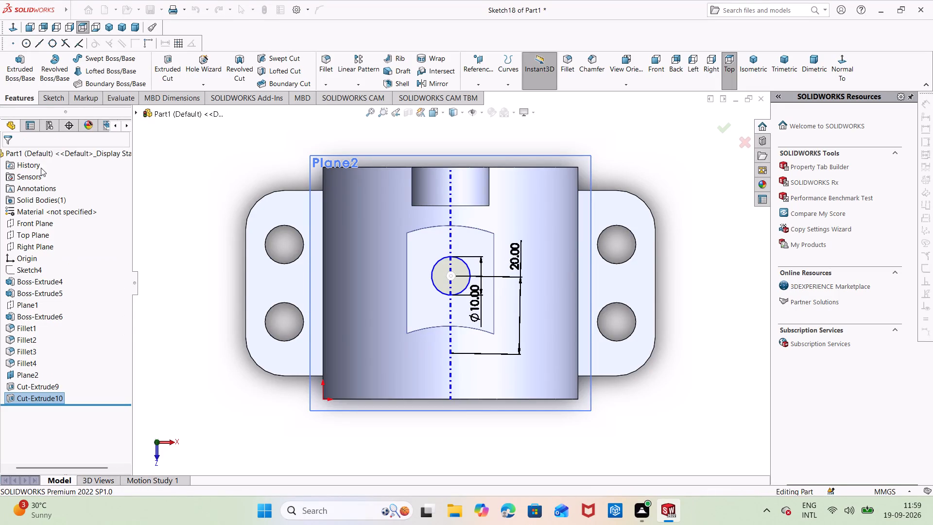
click(155, 156)
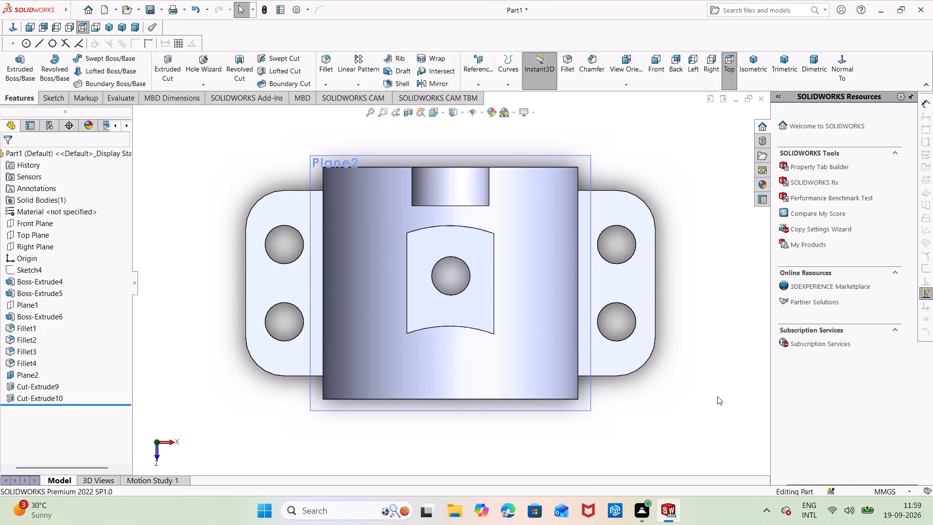
Set the view to isometric and hide Plane2 above the arch's crown.
middle_drag(714, 395, 698, 319)
middle_drag(703, 355, 690, 323)
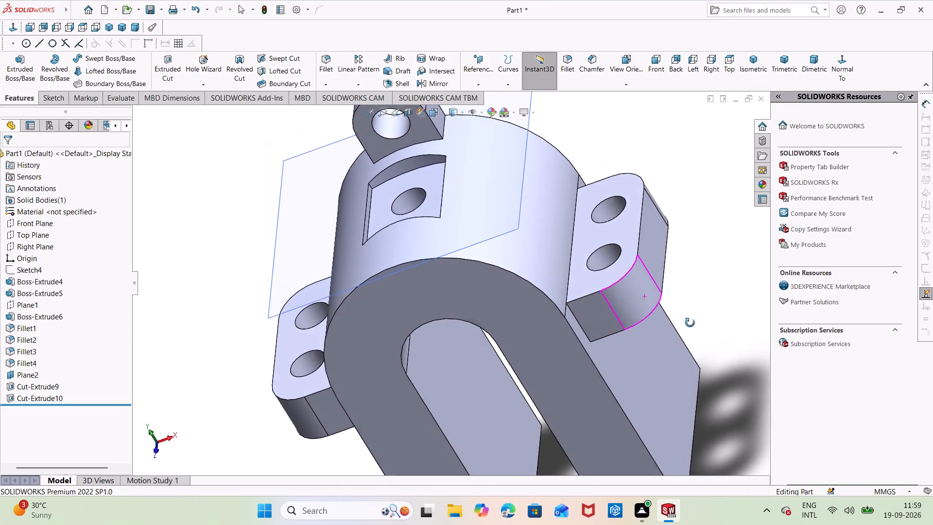
middle_drag(690, 323, 691, 320)
scroll(691, 322, down, 2)
scroll(691, 322, up, 4)
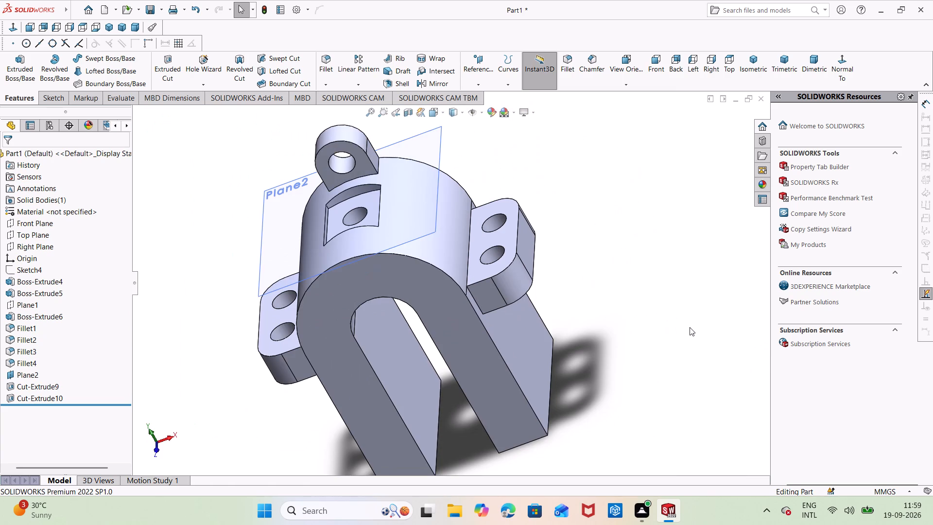
key(ctrl+7)
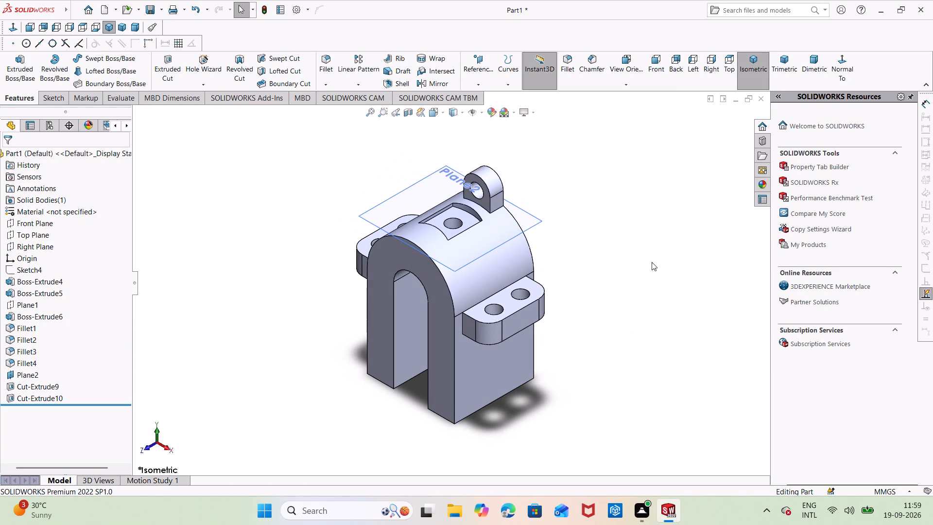
click(650, 246)
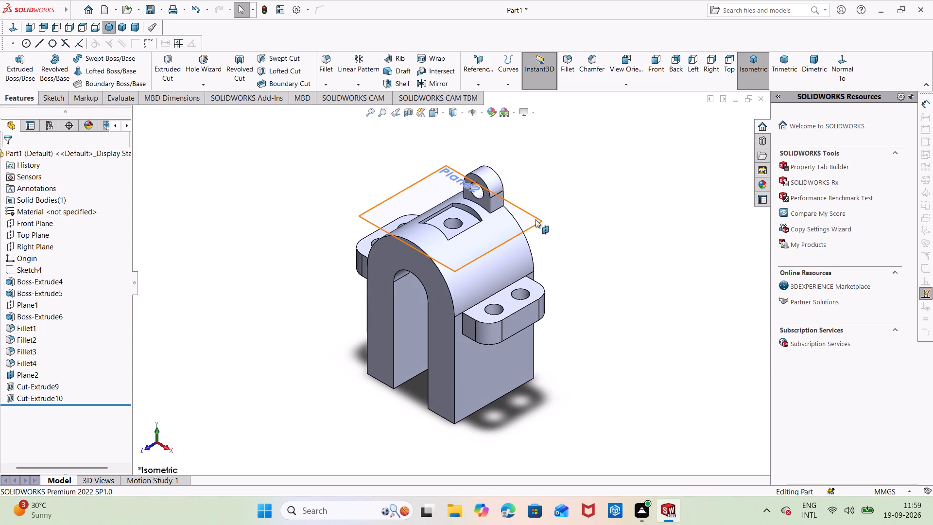
right_click(535, 218)
click(572, 204)
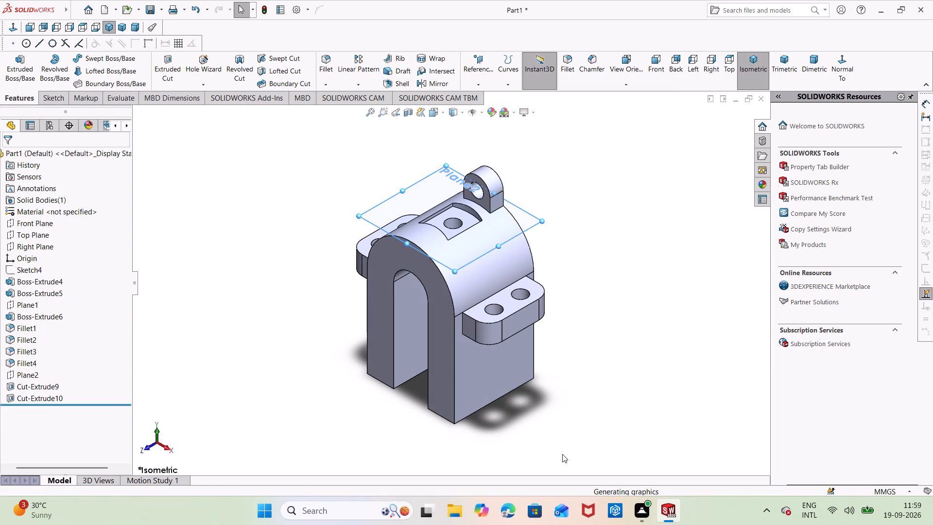
Save the part in the Documents folder under the file name ssss.
key(ctrl+s)
key(BackSpace)
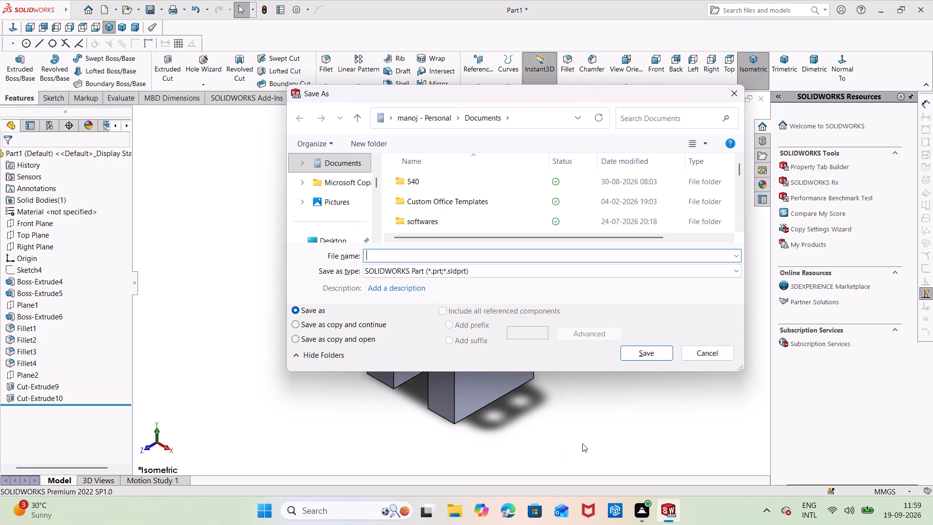
text(ss)
key(1)
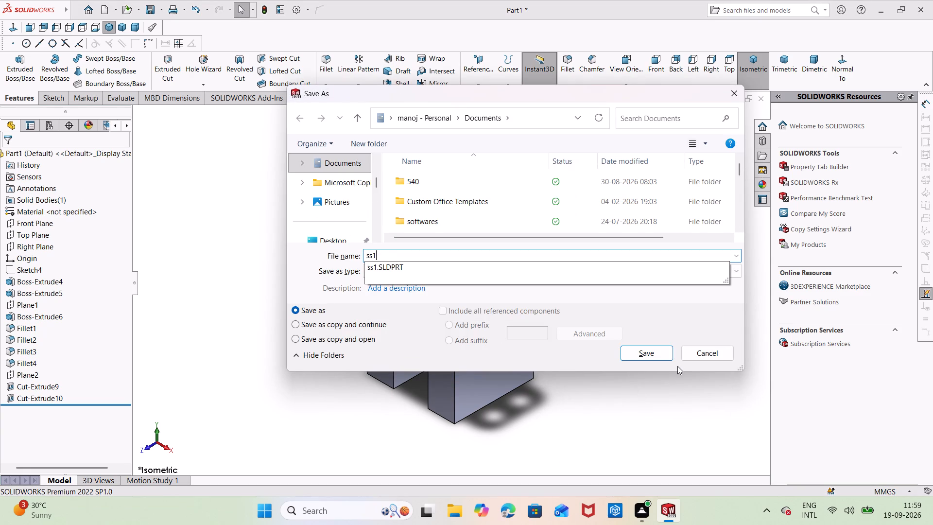
key(BackSpace)
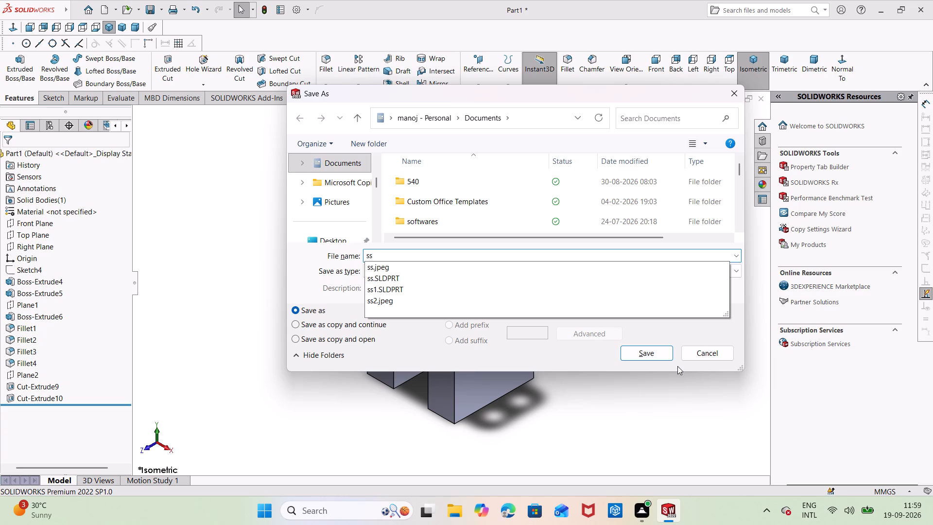
text(ss)
click(656, 355)
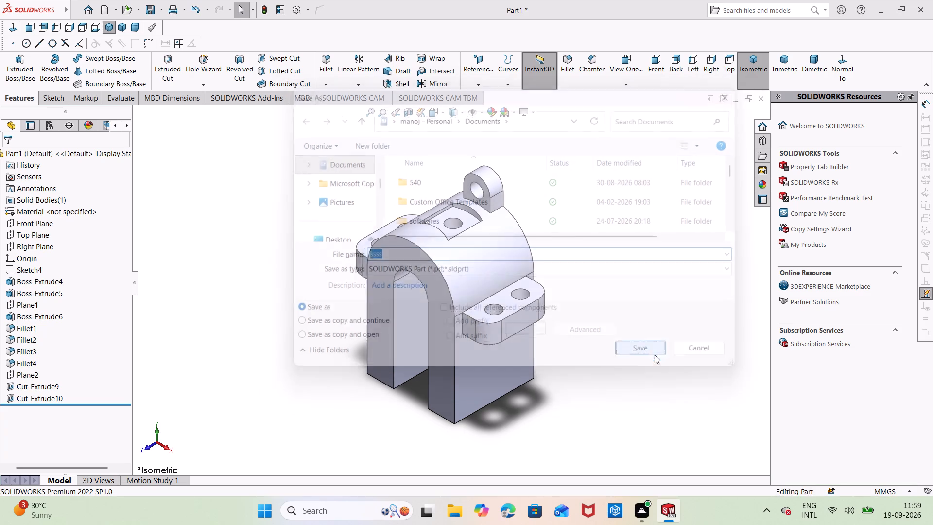